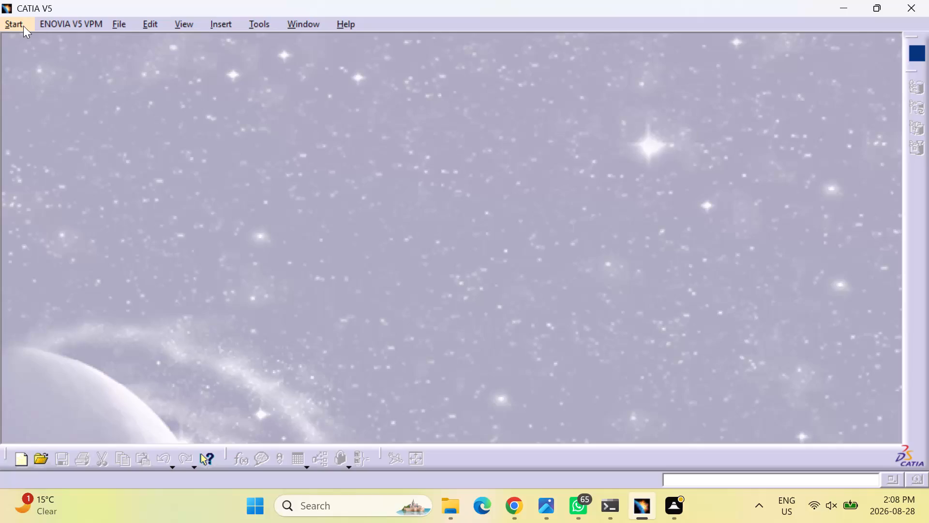
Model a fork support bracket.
Start recording a macro named Macro1.CATScript, using CATScript as the language.
{"action": "left_click", "coordinate": [261, 25]}
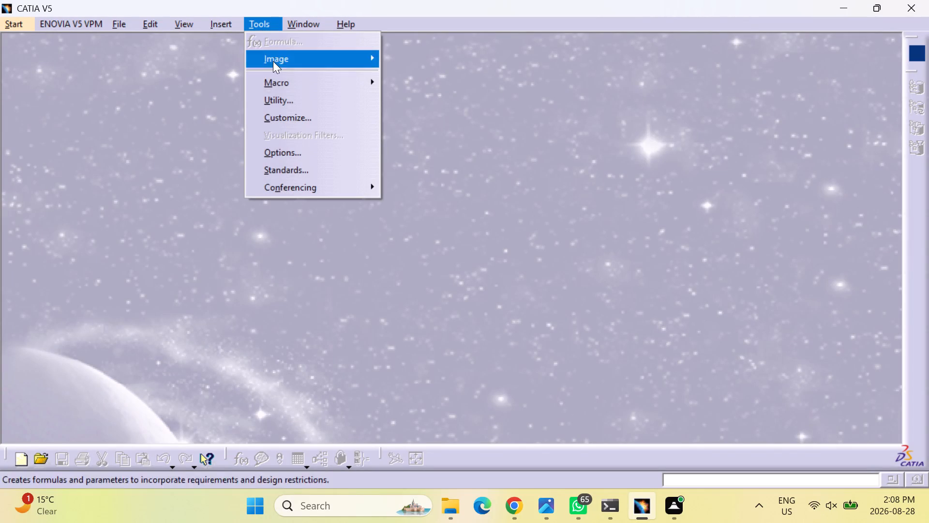
{"action": "left_click", "coordinate": [282, 80]}
{"action": "left_click", "coordinate": [436, 102]}
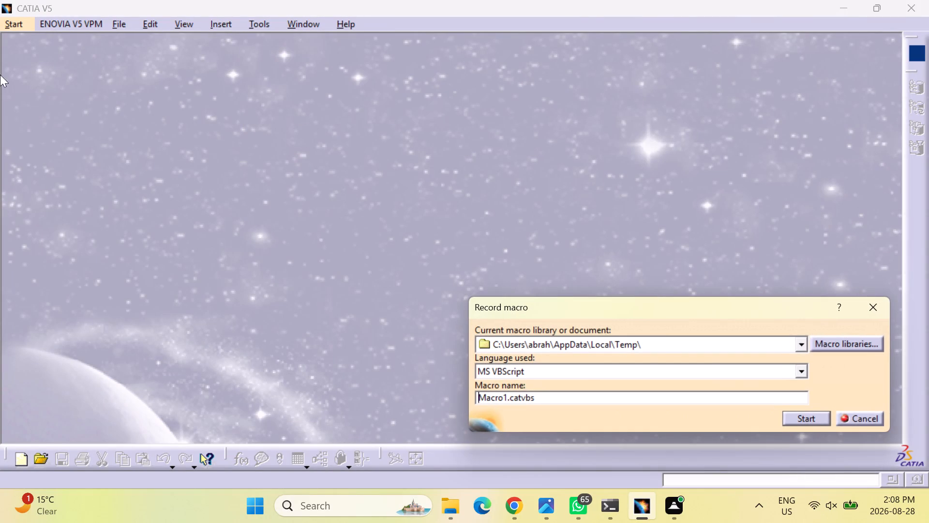
{"action": "left_click", "coordinate": [531, 367]}
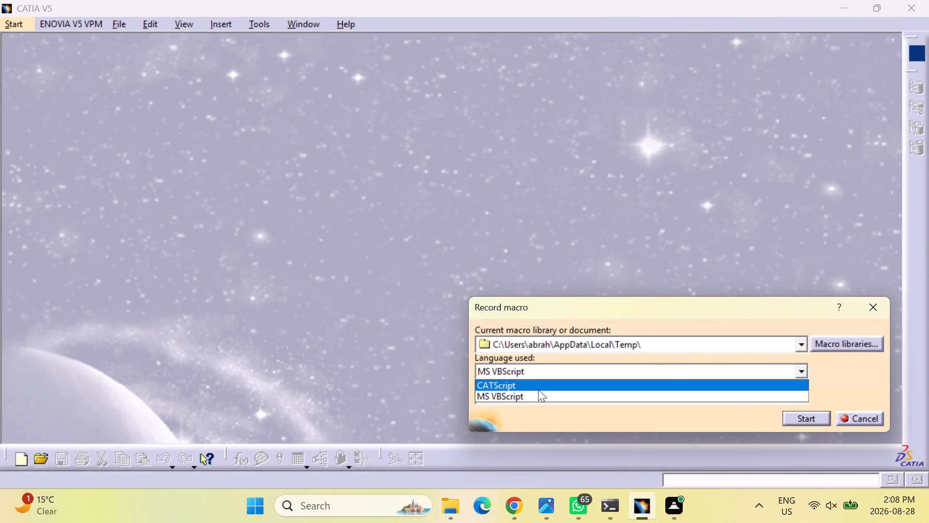
{"action": "left_click", "coordinate": [538, 389]}
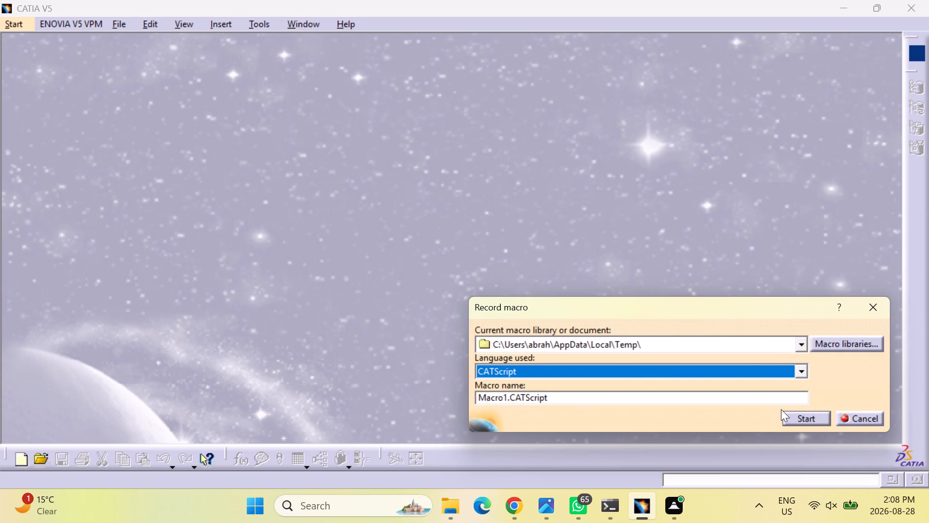
{"action": "left_click", "coordinate": [818, 415]}
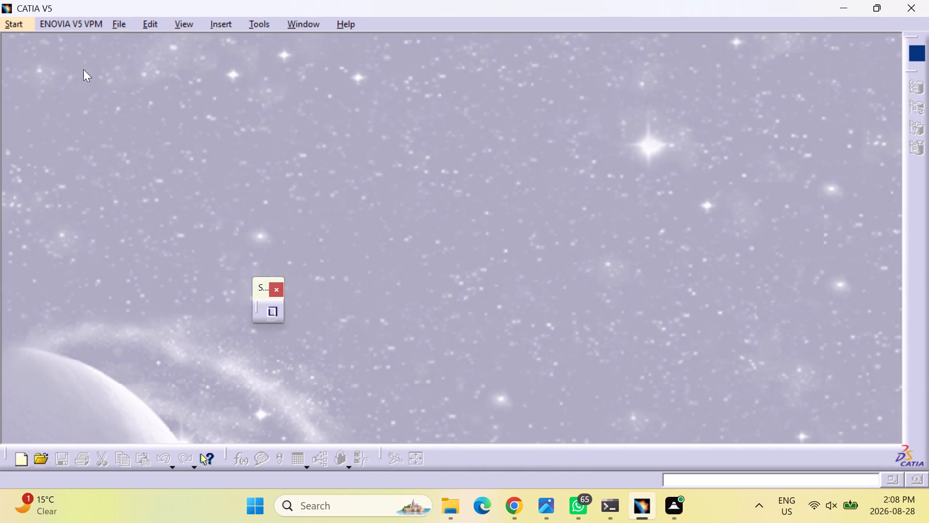
Create a new part in the Part Design workbench and dismiss the chat notification.
{"action": "left_click", "coordinate": [19, 30]}
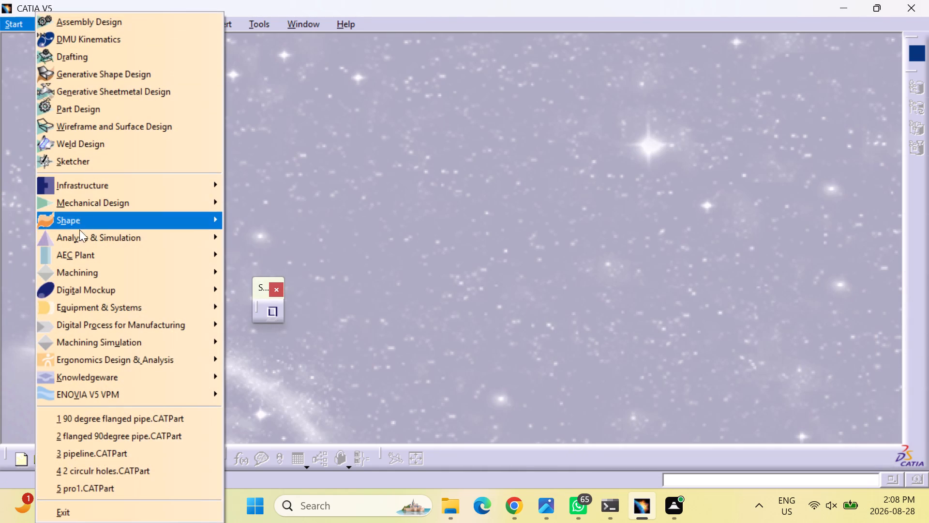
{"action": "left_click", "coordinate": [122, 200]}
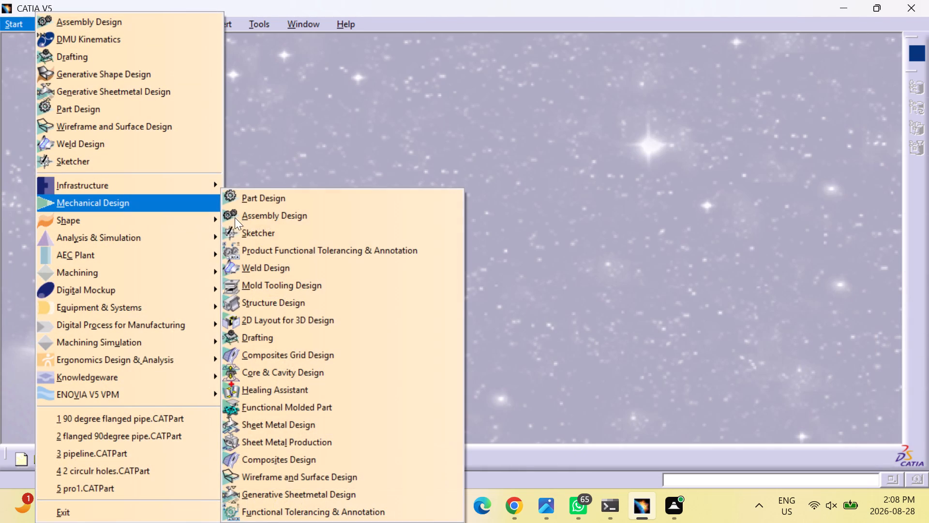
{"action": "left_click", "coordinate": [330, 202]}
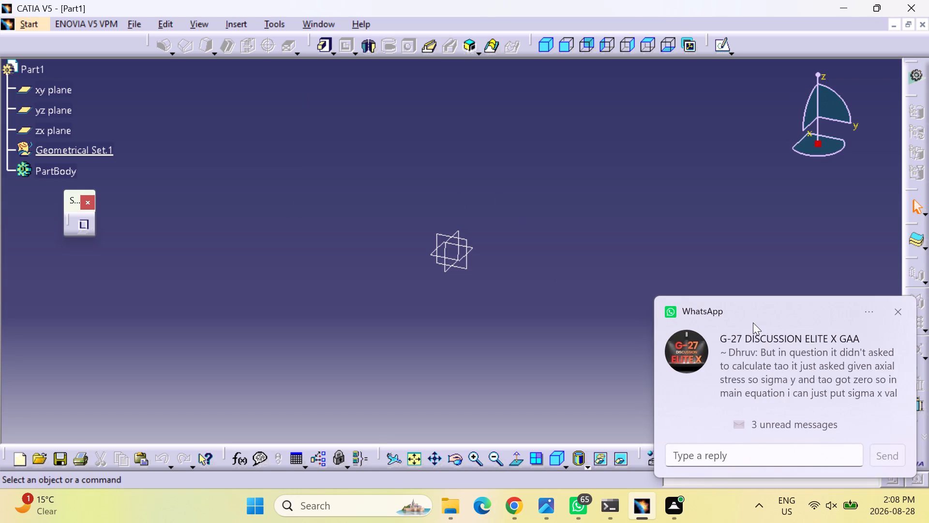
{"action": "left_click", "coordinate": [897, 310]}
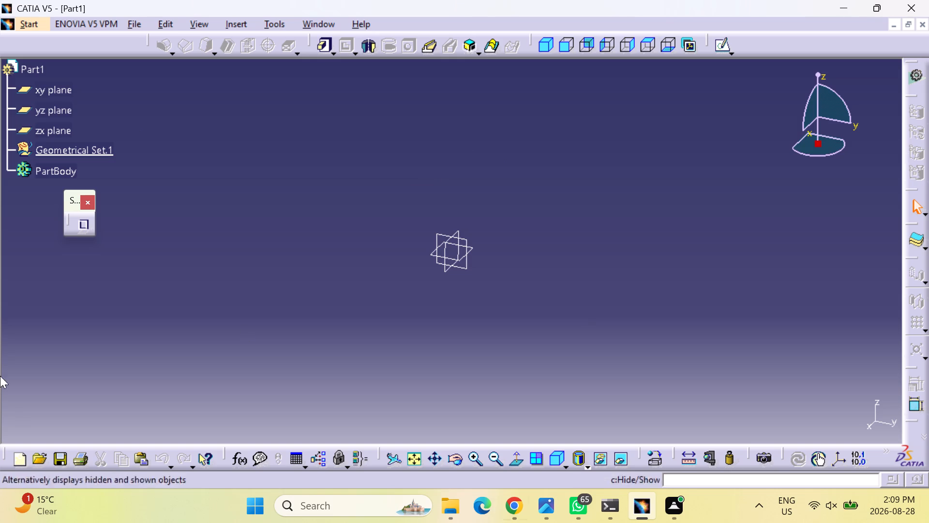
{"action": "left_click", "coordinate": [569, 201]}
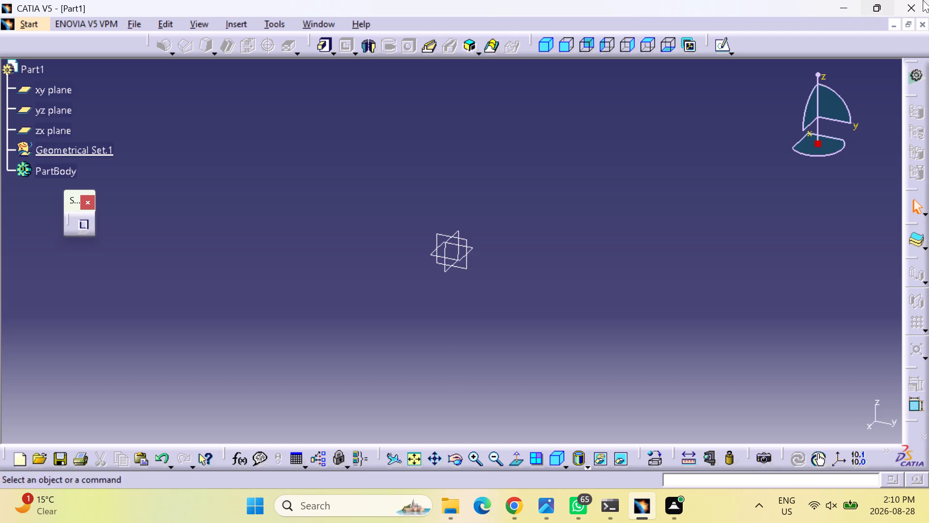
Open a new sketch on the zx plane.
{"action": "left_click", "coordinate": [53, 125]}
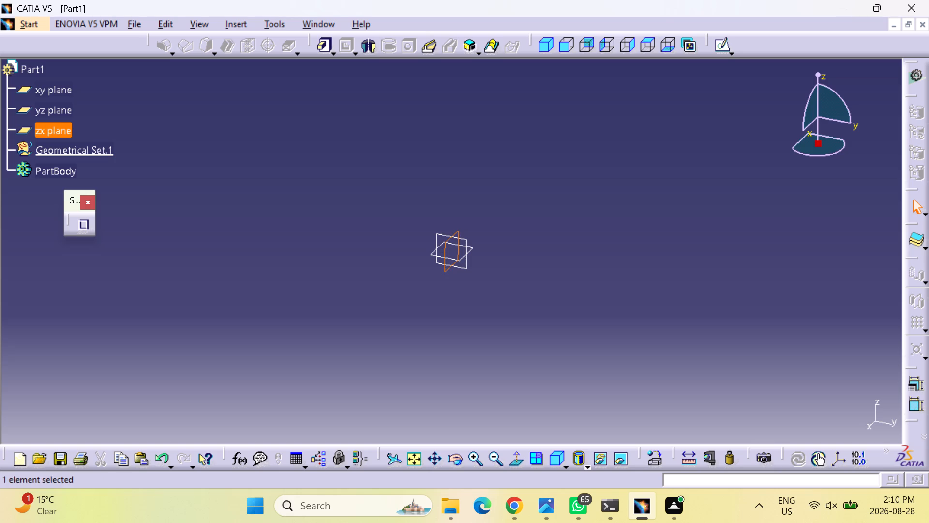
{"action": "left_click", "coordinate": [718, 46]}
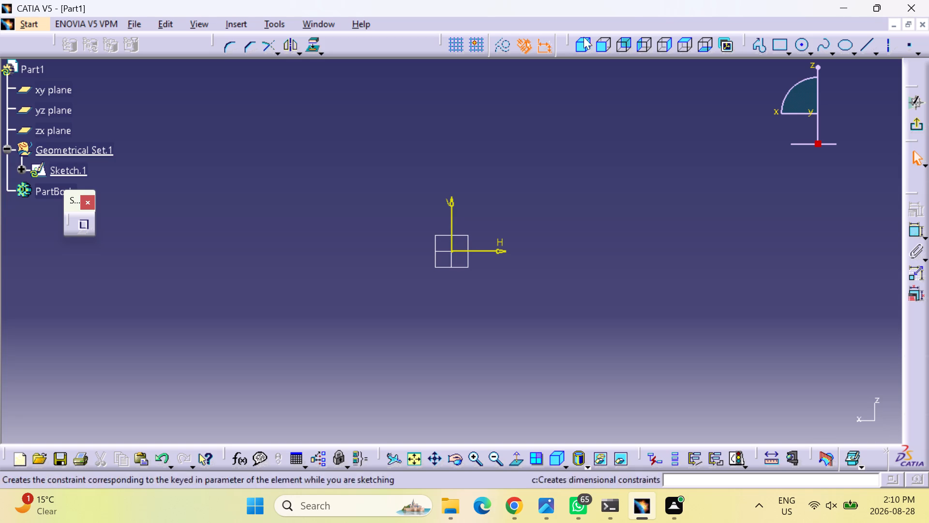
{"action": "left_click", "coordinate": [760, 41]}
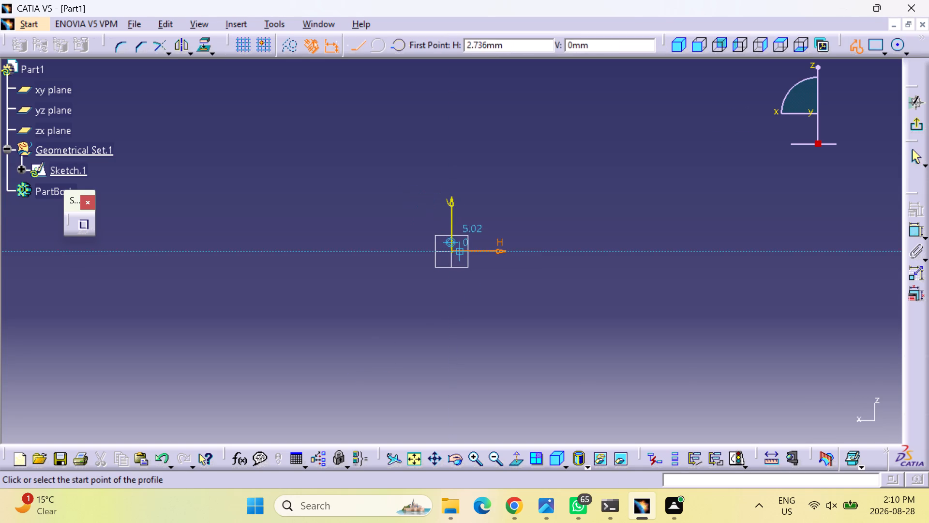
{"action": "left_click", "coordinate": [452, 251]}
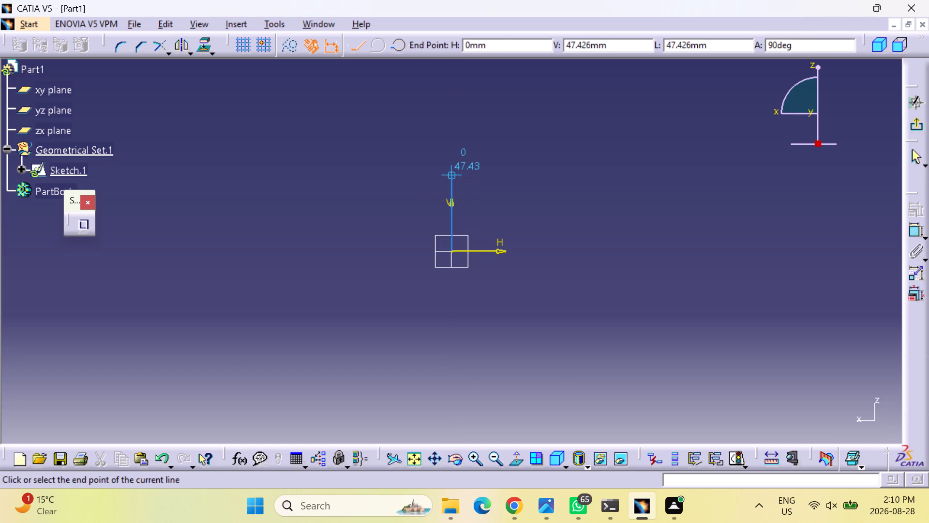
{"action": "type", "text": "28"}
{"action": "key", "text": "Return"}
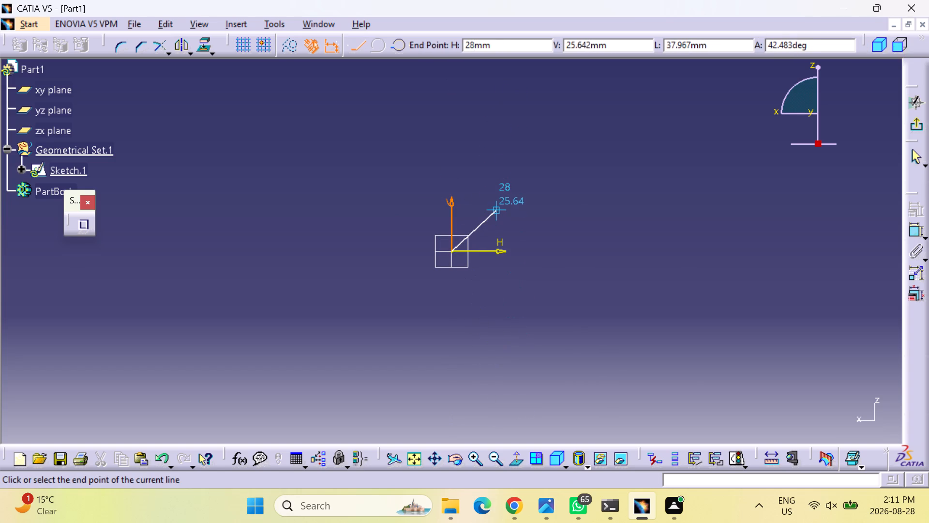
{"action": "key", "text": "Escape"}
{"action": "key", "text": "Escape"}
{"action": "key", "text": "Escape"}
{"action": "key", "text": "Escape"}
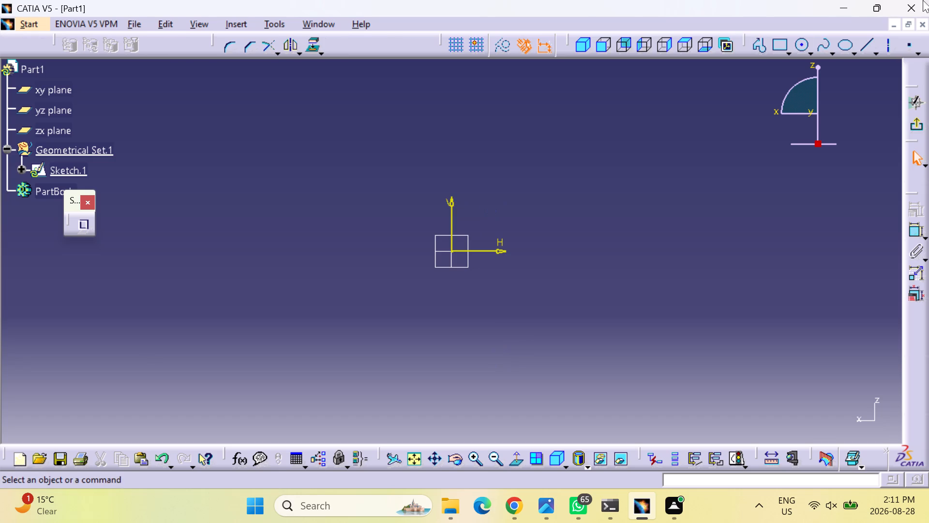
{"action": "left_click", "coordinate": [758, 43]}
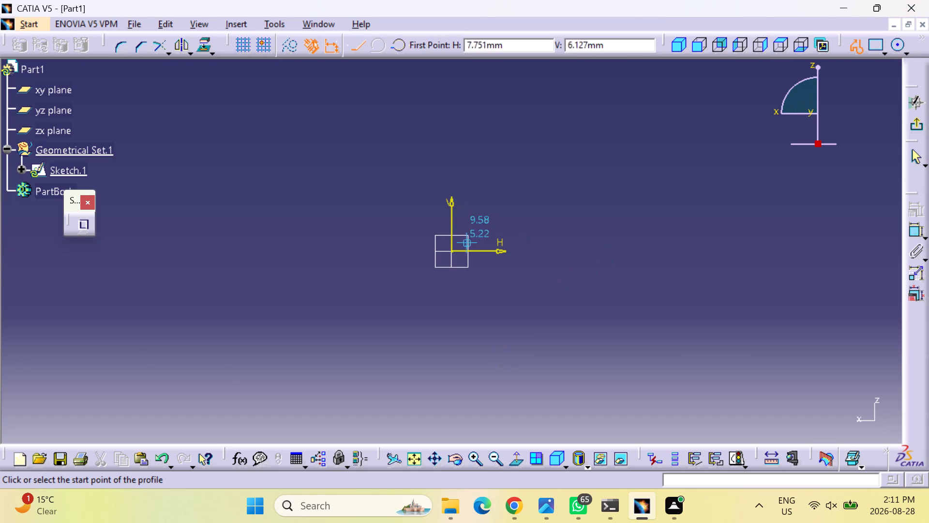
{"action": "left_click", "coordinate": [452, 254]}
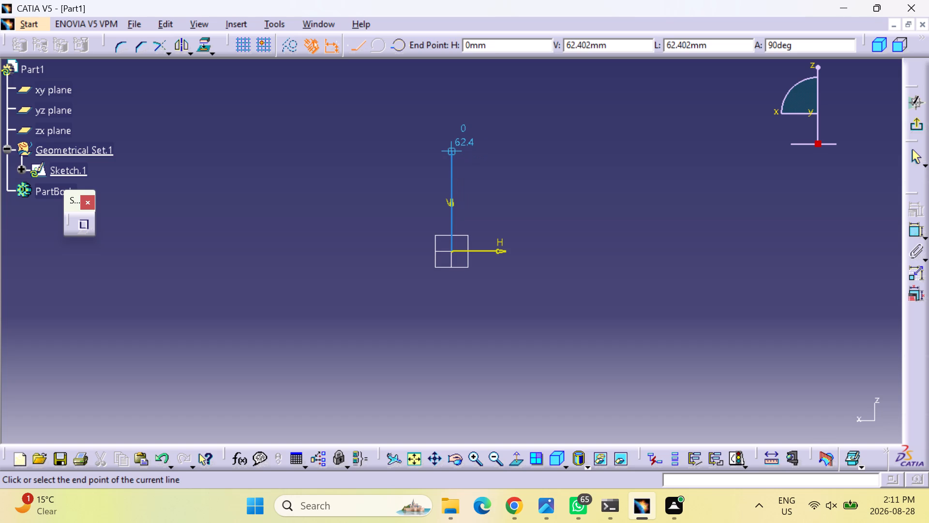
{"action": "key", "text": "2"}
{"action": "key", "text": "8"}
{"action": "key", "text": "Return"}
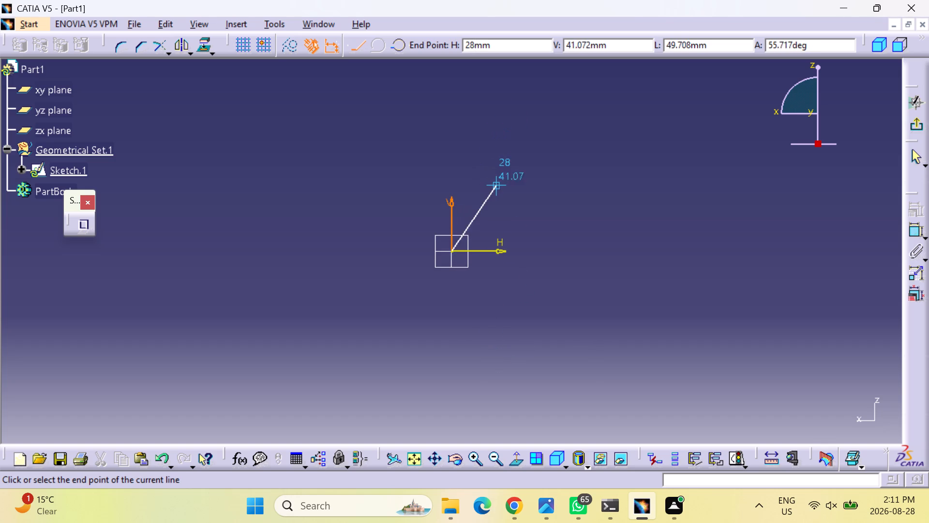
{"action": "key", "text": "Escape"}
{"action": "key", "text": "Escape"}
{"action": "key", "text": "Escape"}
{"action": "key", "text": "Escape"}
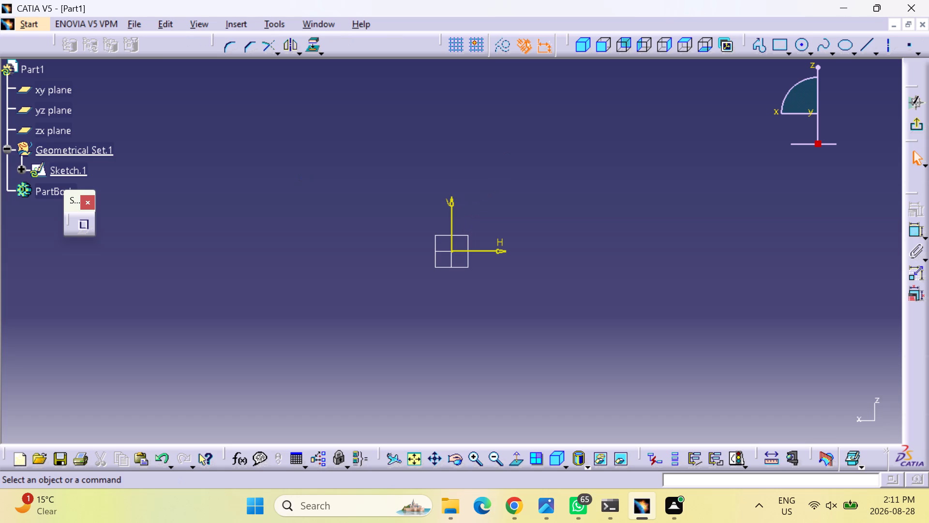
Start a Profile at the sketch origin with a vertical line about 78 mm long going up along the V axis.
{"action": "left_click", "coordinate": [754, 46]}
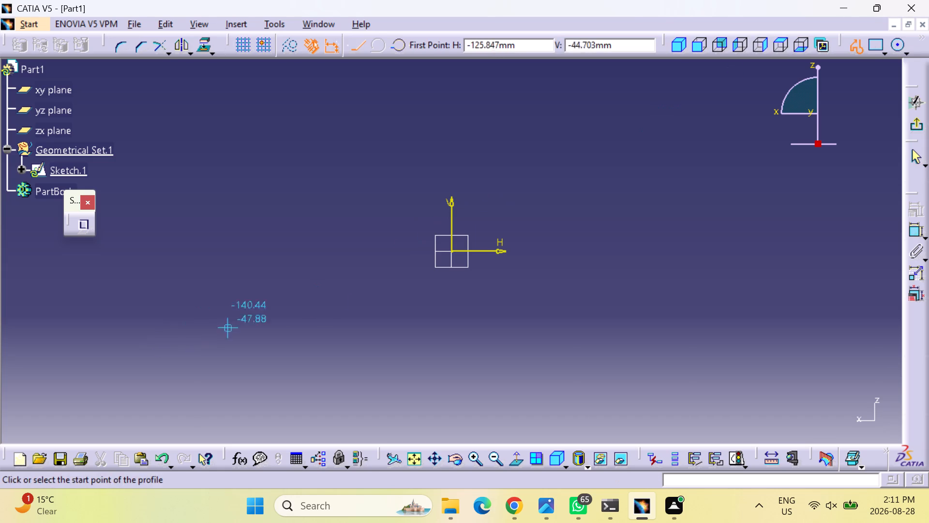
{"action": "left_click", "coordinate": [451, 249]}
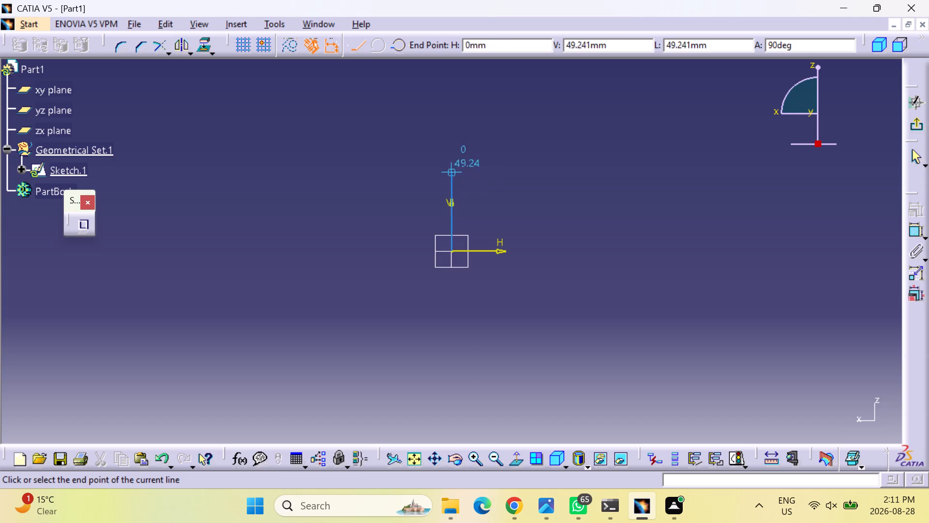
{"action": "left_click", "coordinate": [448, 125]}
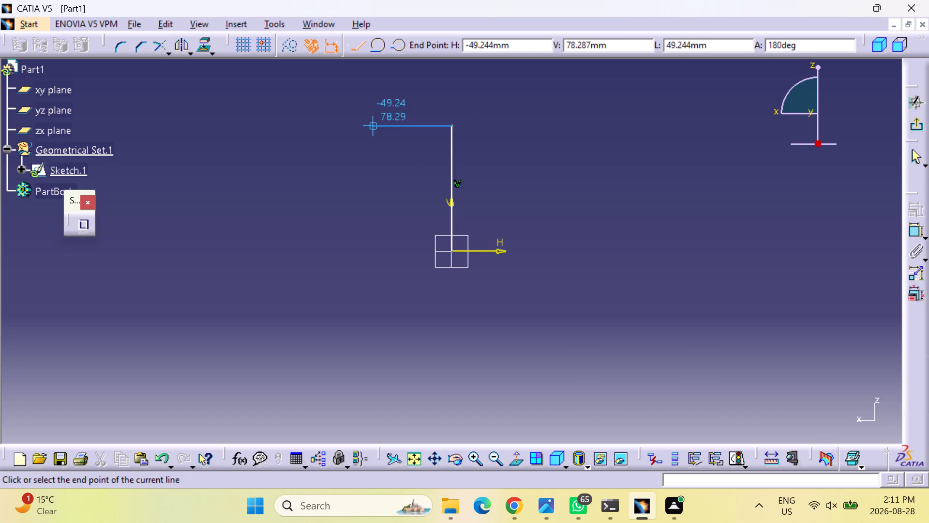
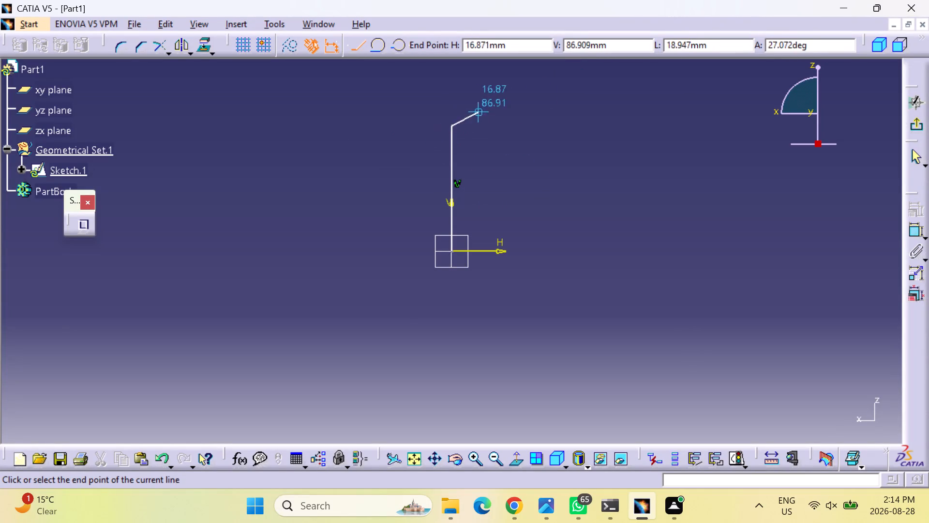
Complete the profile as a closed rectangle about 118 mm wide, with its bottom side on the H axis back to the origin.
{"action": "left_click", "coordinate": [640, 127]}
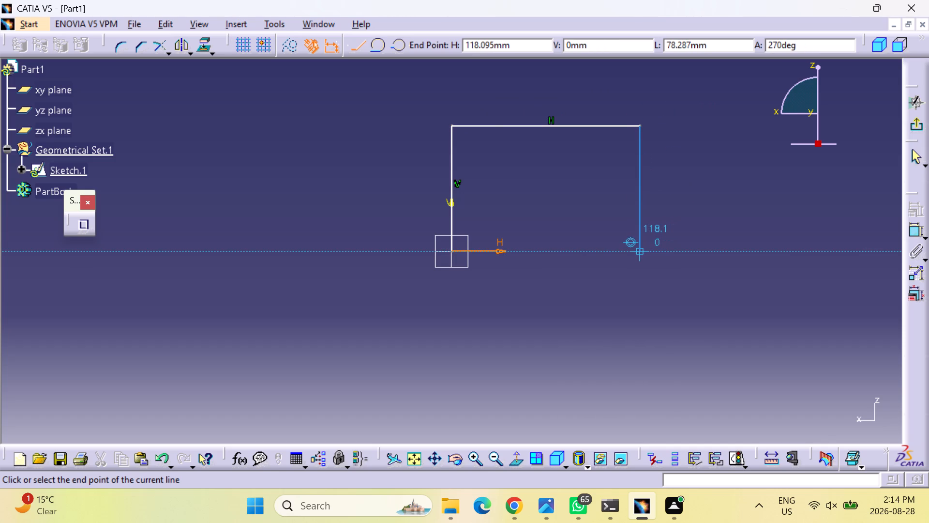
{"action": "left_click", "coordinate": [637, 252]}
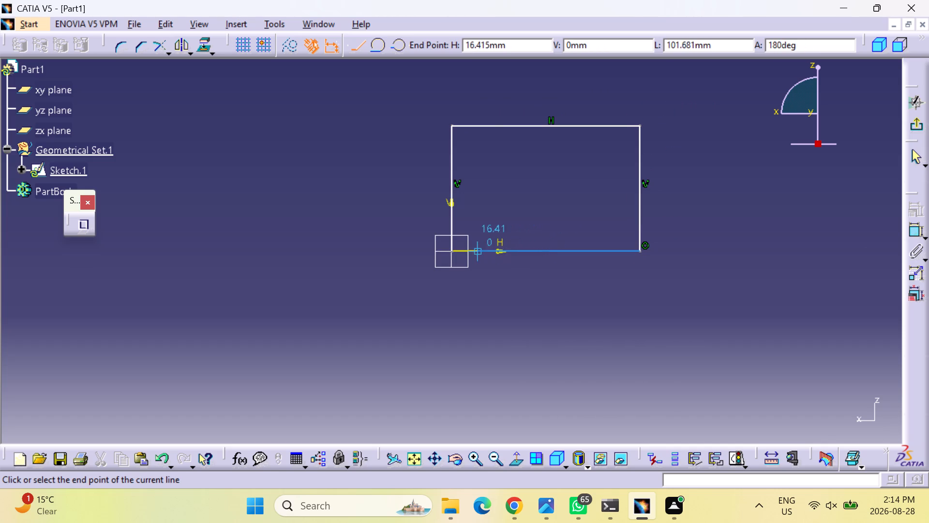
{"action": "left_click", "coordinate": [450, 250]}
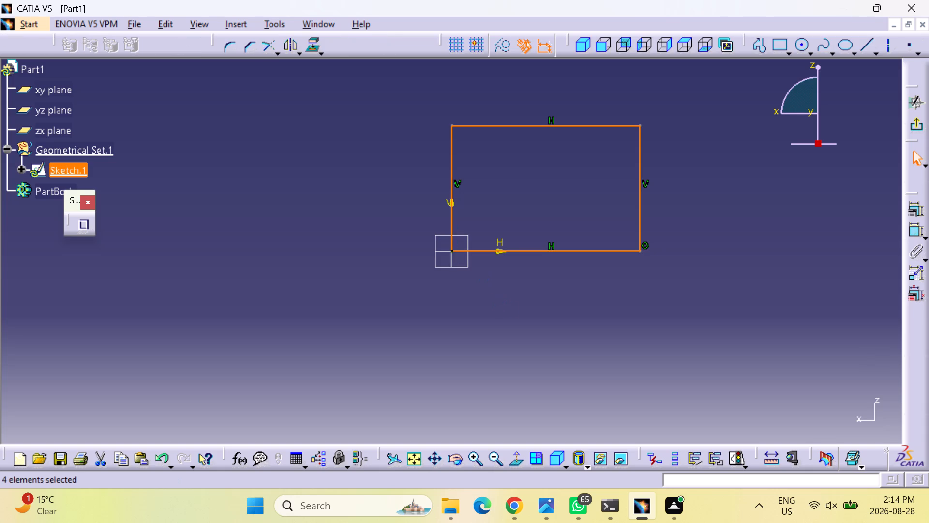
Dimension the rectangle's height on its V-axis side and its width on its top side.
{"action": "left_click", "coordinate": [911, 230]}
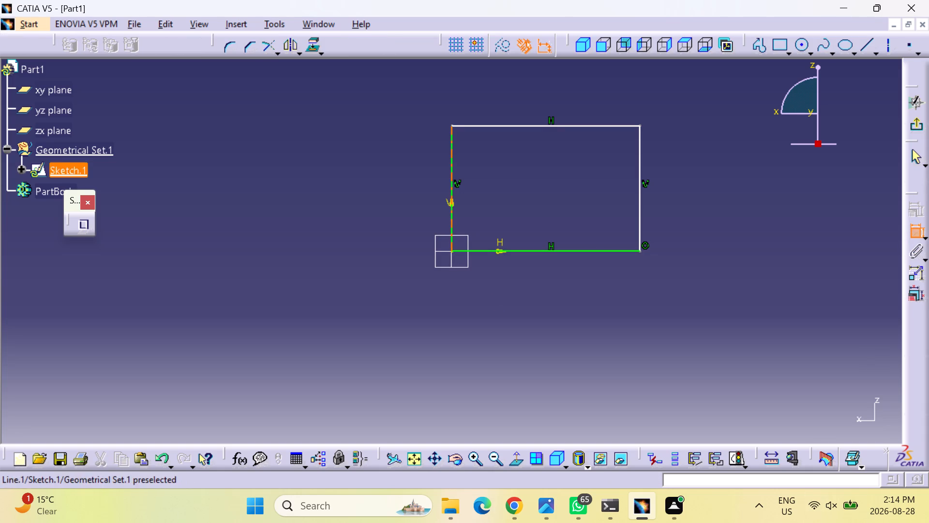
{"action": "left_click", "coordinate": [451, 192]}
{"action": "left_click", "coordinate": [394, 191]}
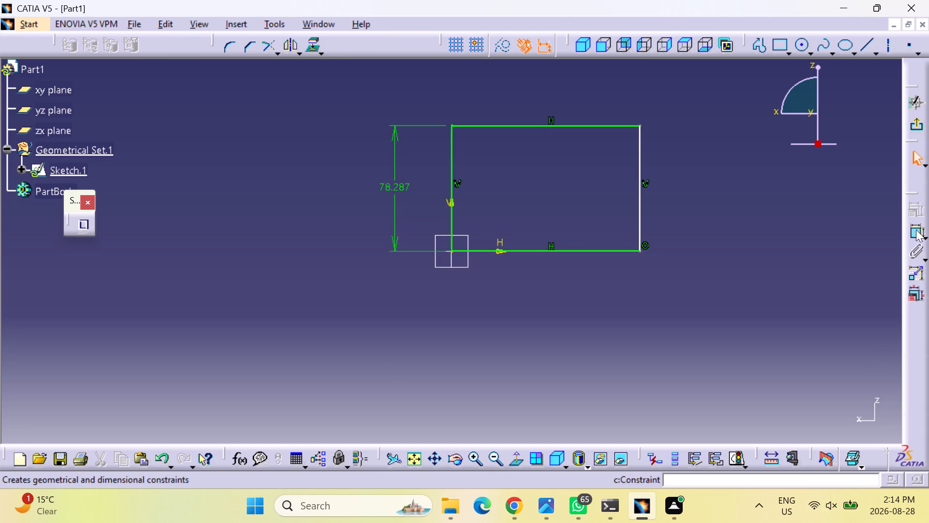
{"action": "left_click", "coordinate": [916, 233]}
{"action": "left_click", "coordinate": [561, 126]}
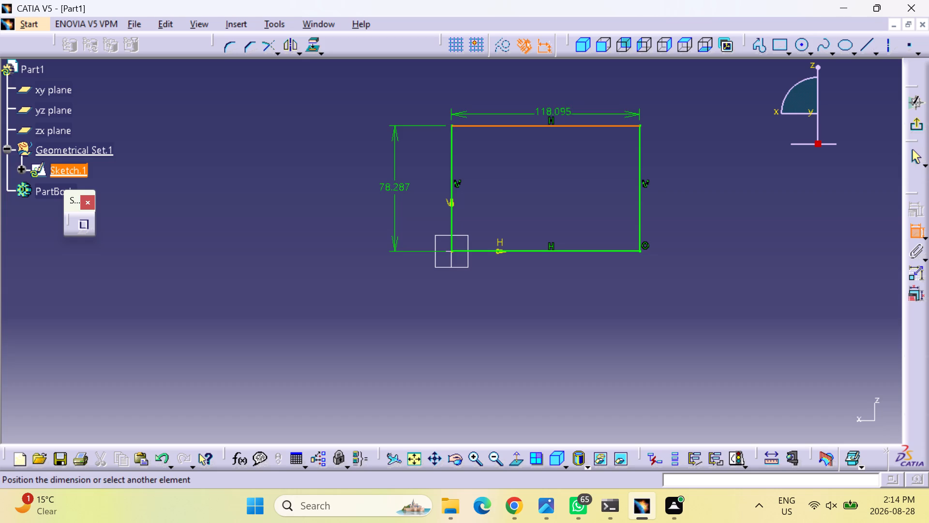
{"action": "left_click", "coordinate": [553, 109]}
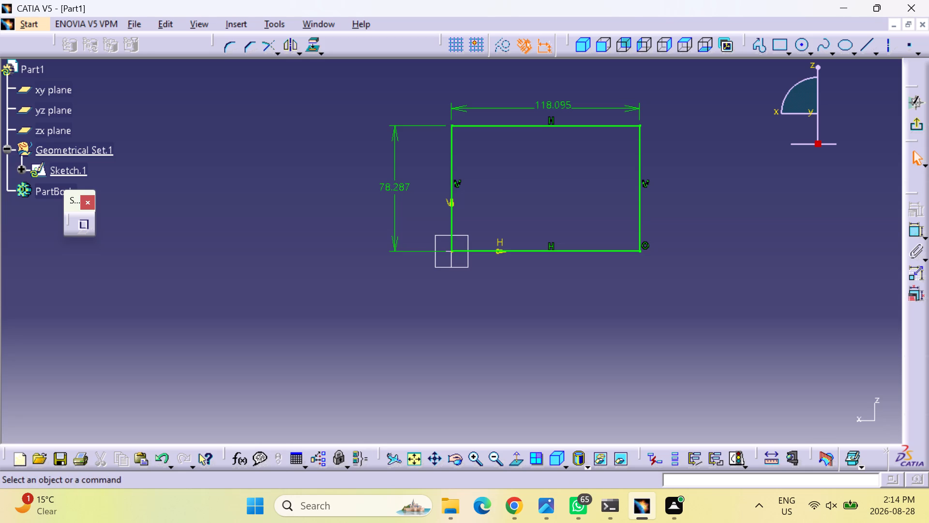
Set the rectangle's height to 28 mm and its width to 108 mm.
{"action": "double_click", "coordinate": [399, 185]}
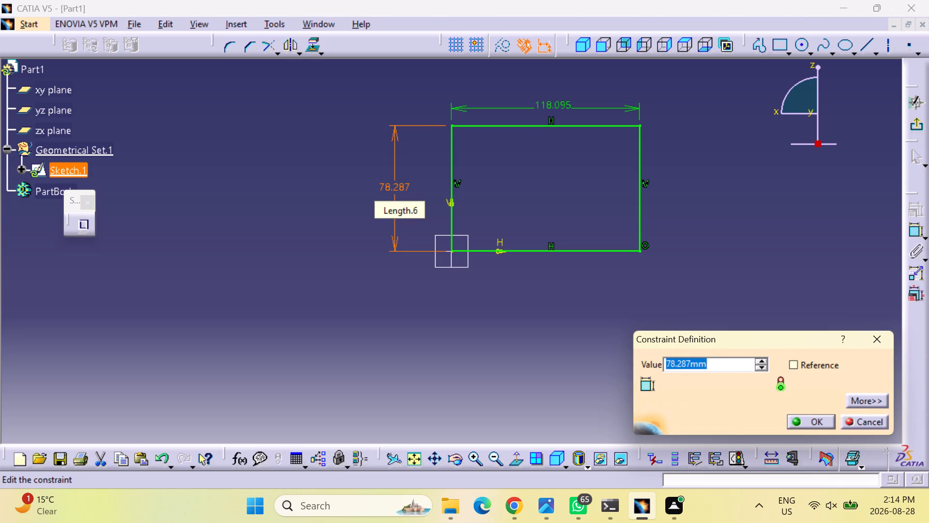
{"action": "type", "text": "28"}
{"action": "key", "text": "Return"}
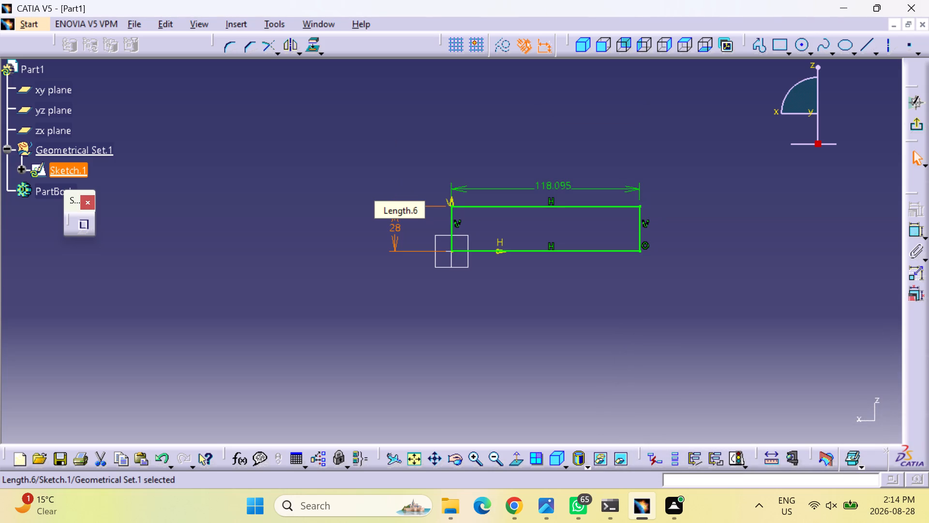
{"action": "double_click", "coordinate": [553, 182]}
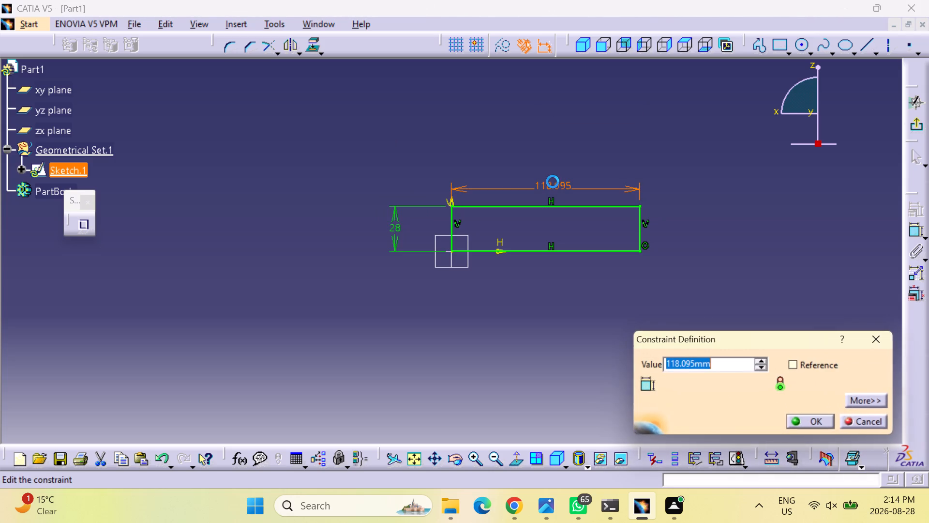
{"action": "type", "text": "108"}
{"action": "key", "text": "Return"}
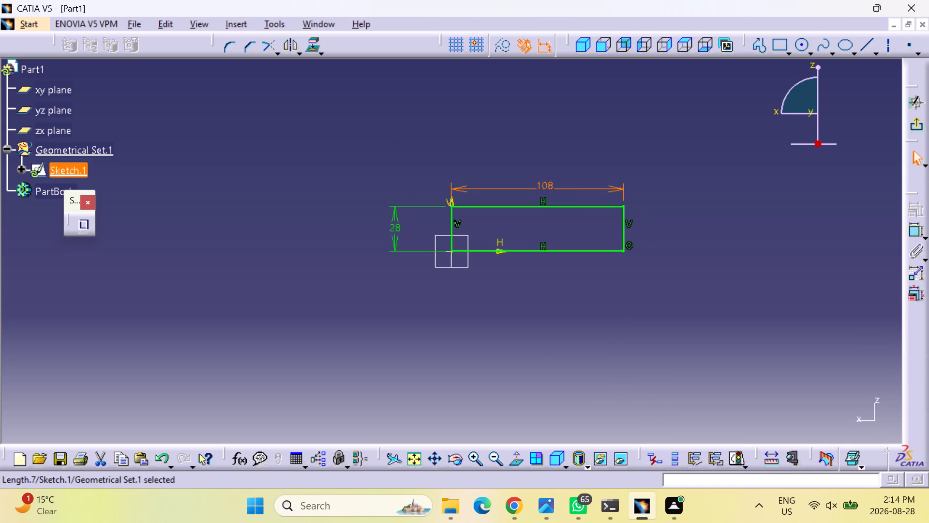
Exit the sketch and pad the rectangle with a length of 25 mm and mirrored extent.
{"action": "middle_click_drag", "start_coordinate": [546, 304], "coordinate": [443, 327]}
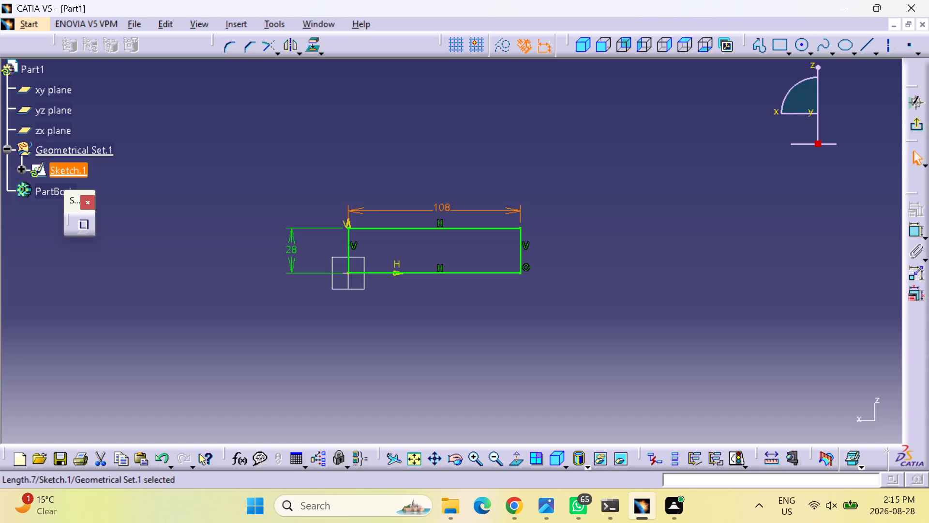
{"action": "left_click", "coordinate": [916, 129]}
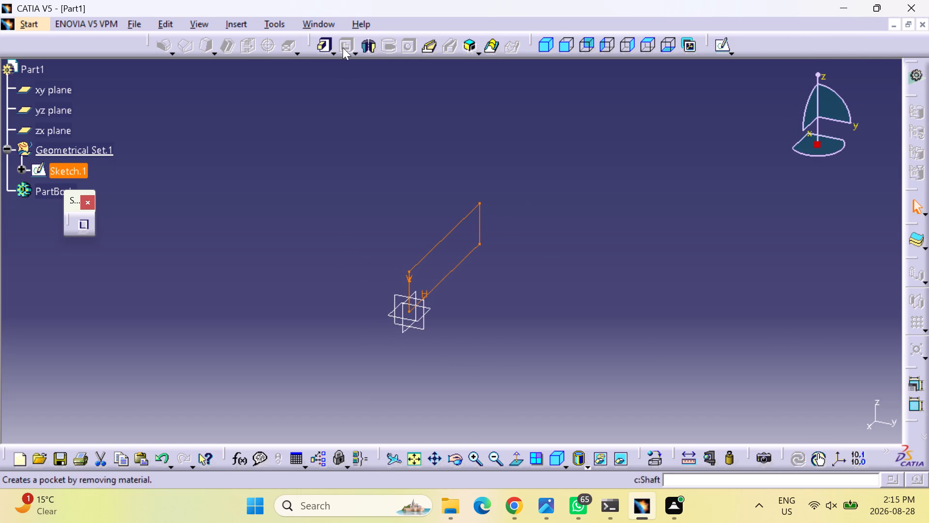
{"action": "left_click", "coordinate": [320, 44]}
{"action": "left_click", "coordinate": [555, 277]}
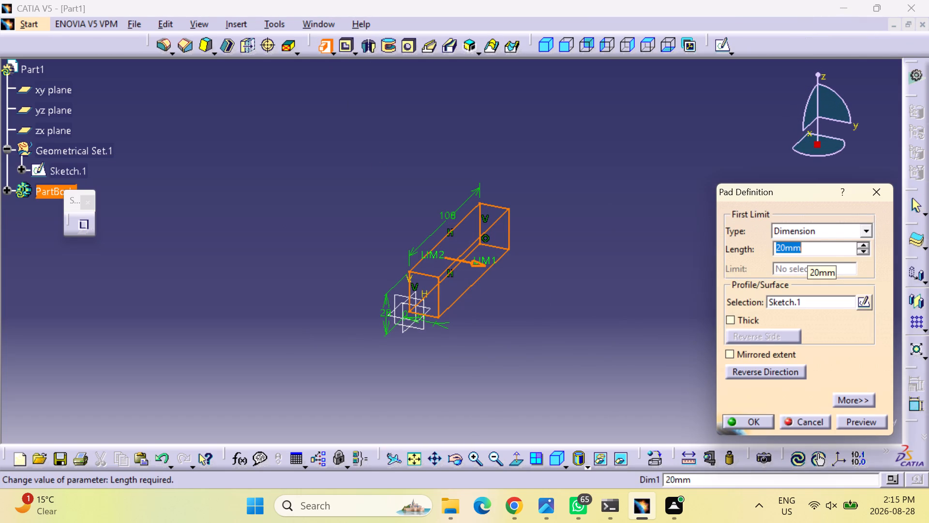
{"action": "type", "text": "25"}
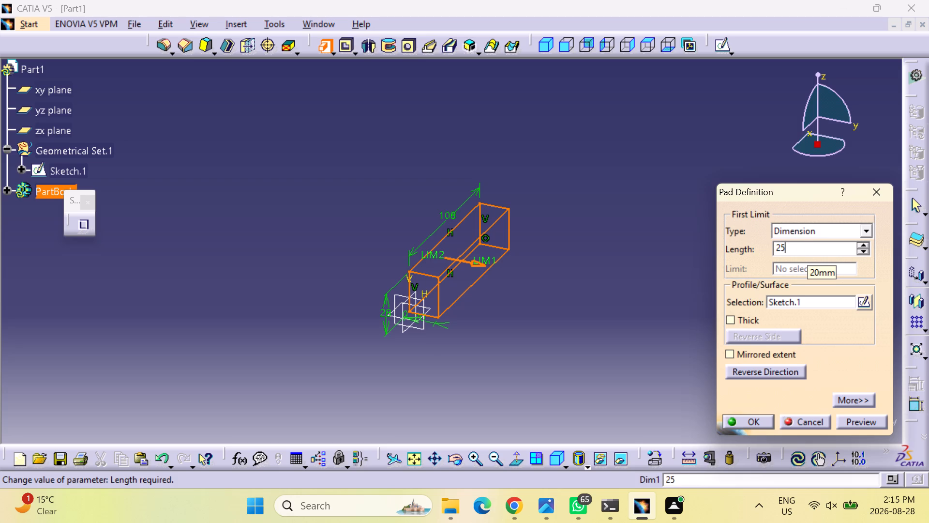
{"action": "left_click", "coordinate": [788, 354]}
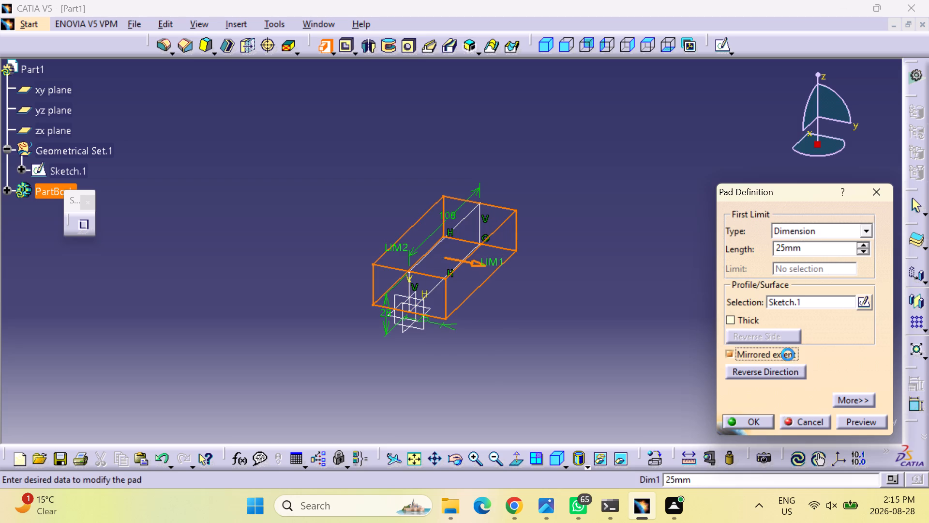
{"action": "left_click", "coordinate": [867, 424]}
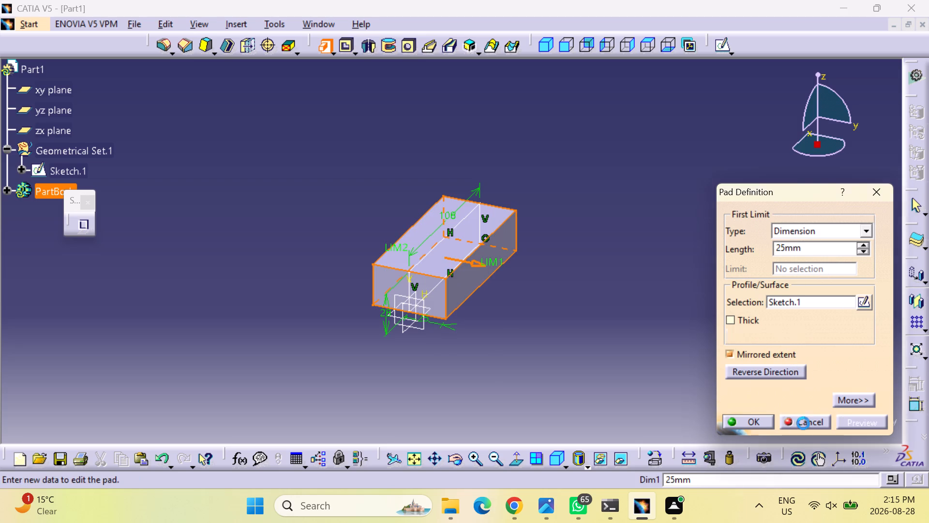
{"action": "left_click", "coordinate": [755, 420]}
{"action": "left_click", "coordinate": [630, 370]}
Inspect the padded block from another angle and bring it back to the isometric view.
{"action": "middle_click_drag", "start_coordinate": [632, 363], "coordinate": [394, 331]}
{"action": "right_click_drag", "start_coordinate": [632, 363], "coordinate": [394, 331]}
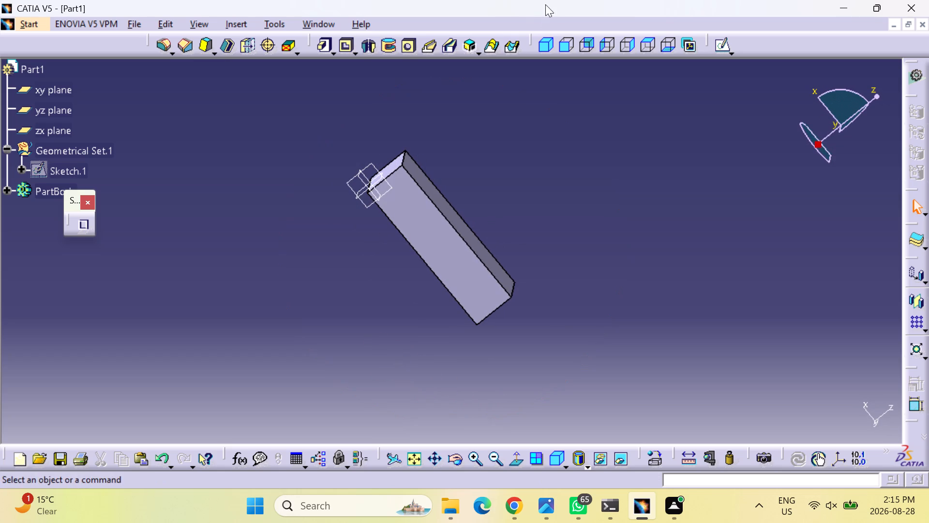
{"action": "left_click", "coordinate": [544, 39]}
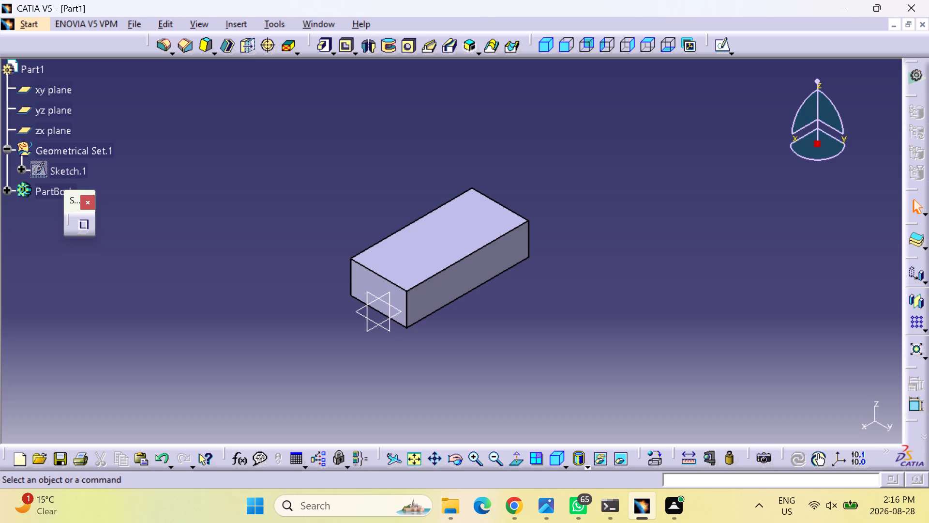
{"action": "right_click", "coordinate": [791, 226]}
{"action": "right_click_drag", "start_coordinate": [791, 226], "coordinate": [477, 350]}
{"action": "right_click_drag", "start_coordinate": [477, 350], "coordinate": [499, 331]}
{"action": "middle_click_drag", "start_coordinate": [479, 349], "coordinate": [499, 331]}
{"action": "right_click", "coordinate": [499, 331]}
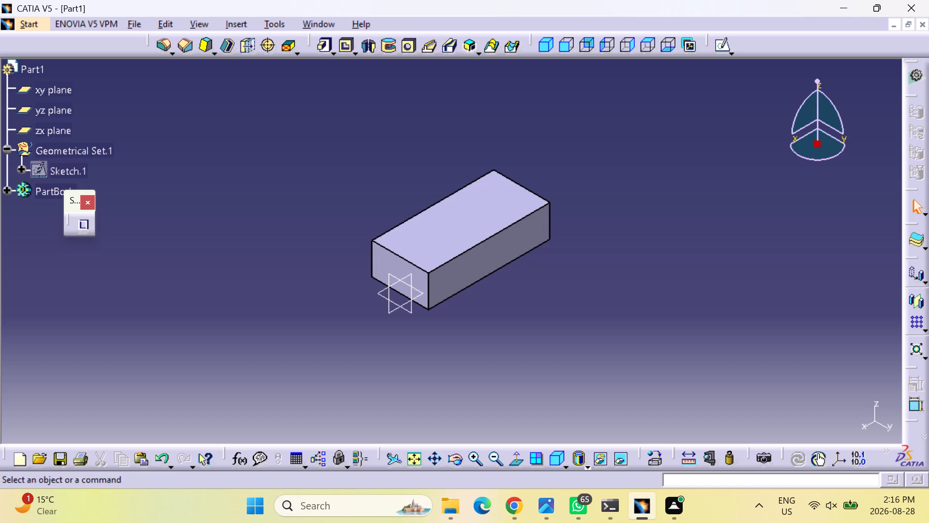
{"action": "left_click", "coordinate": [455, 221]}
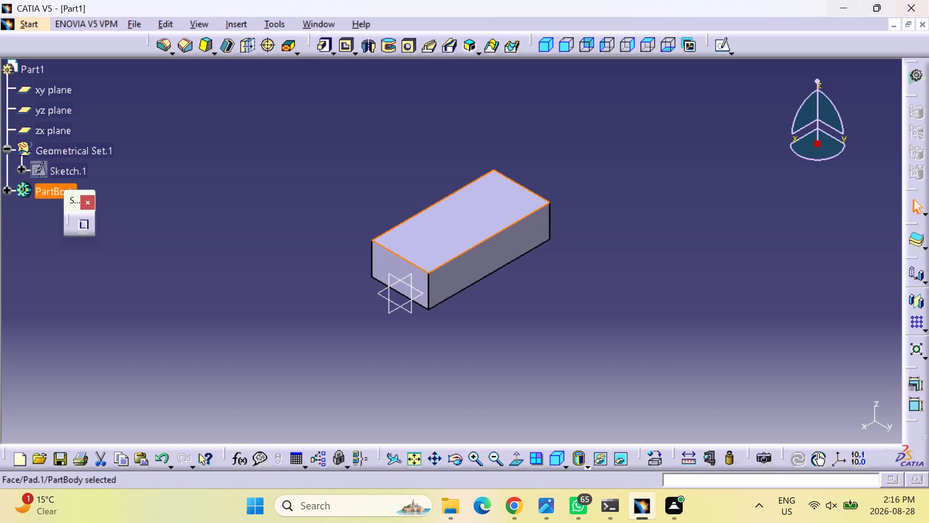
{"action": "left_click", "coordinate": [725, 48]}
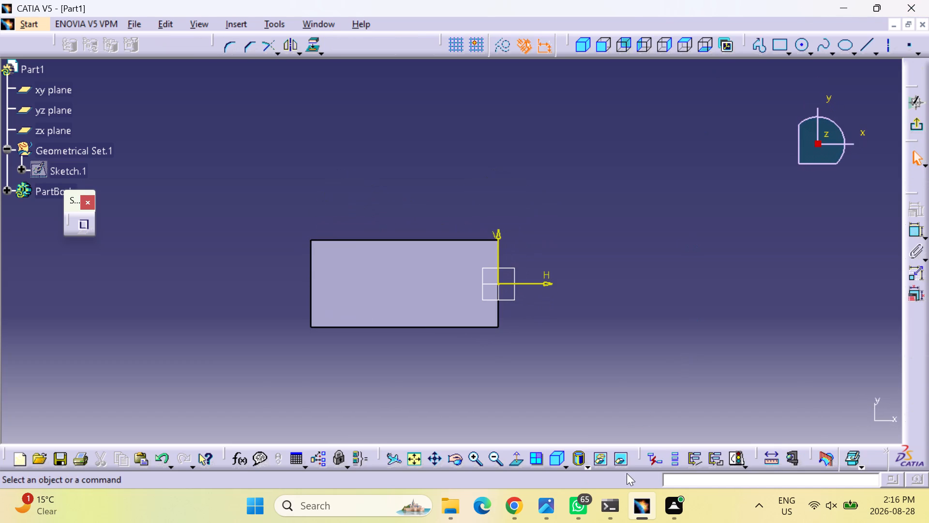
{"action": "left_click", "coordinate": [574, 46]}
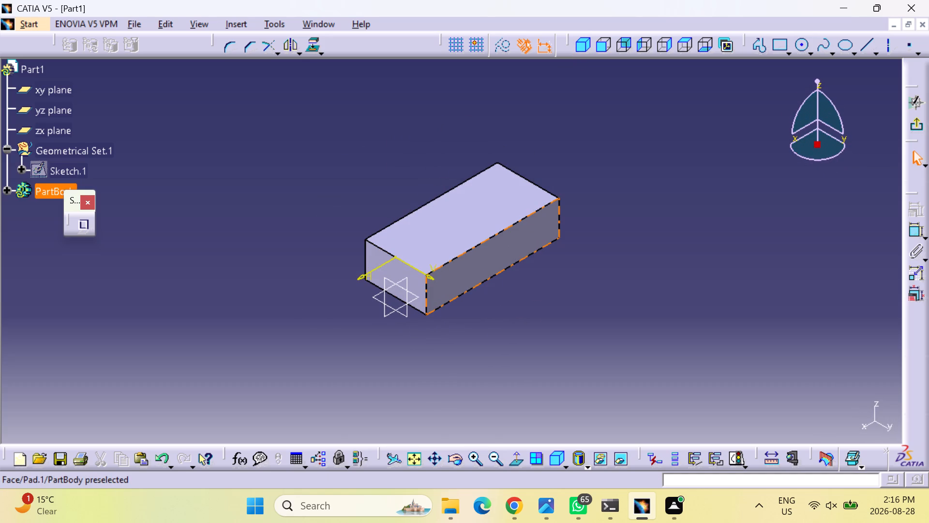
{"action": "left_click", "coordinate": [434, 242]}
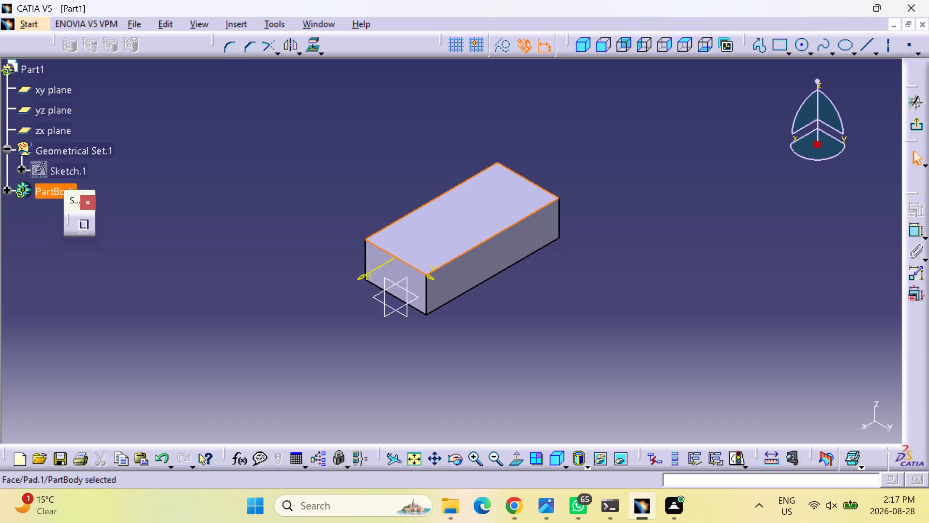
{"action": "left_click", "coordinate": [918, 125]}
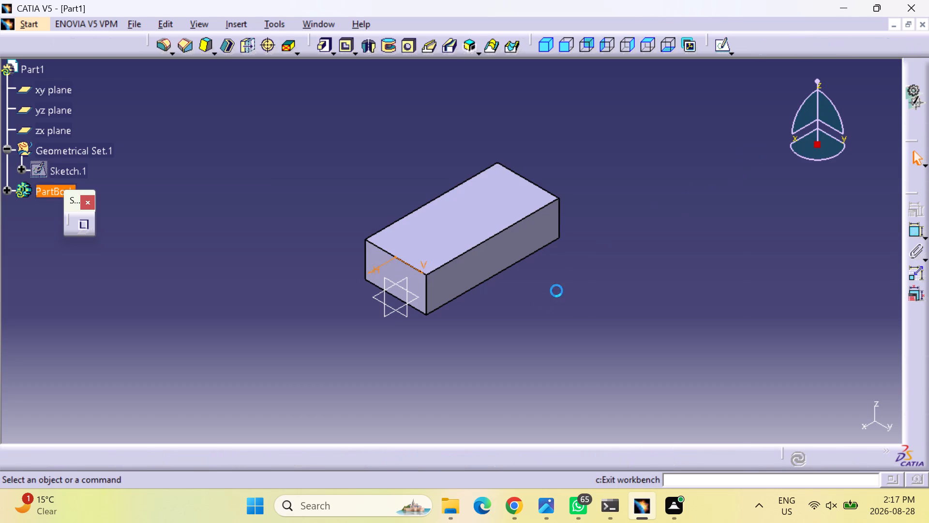
Open a new sketch on the block's top face.
{"action": "left_click", "coordinate": [455, 223]}
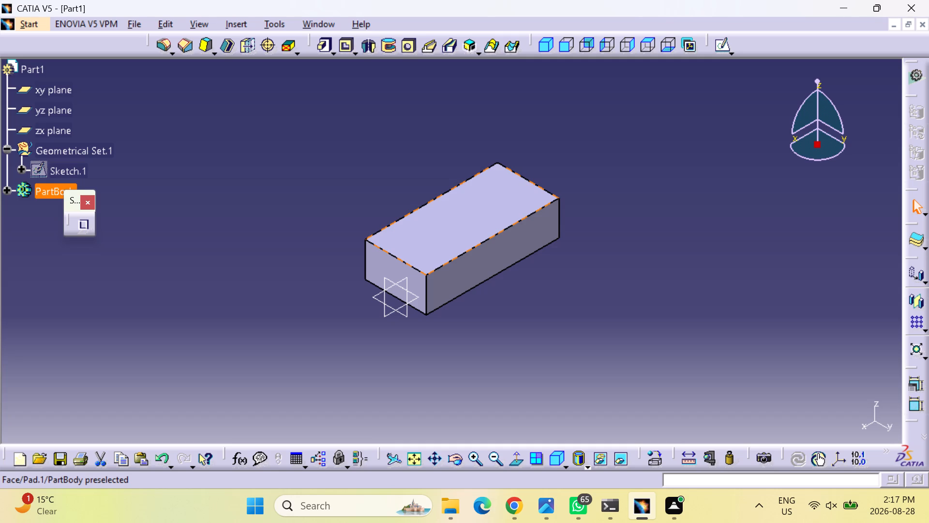
{"action": "left_click", "coordinate": [496, 201]}
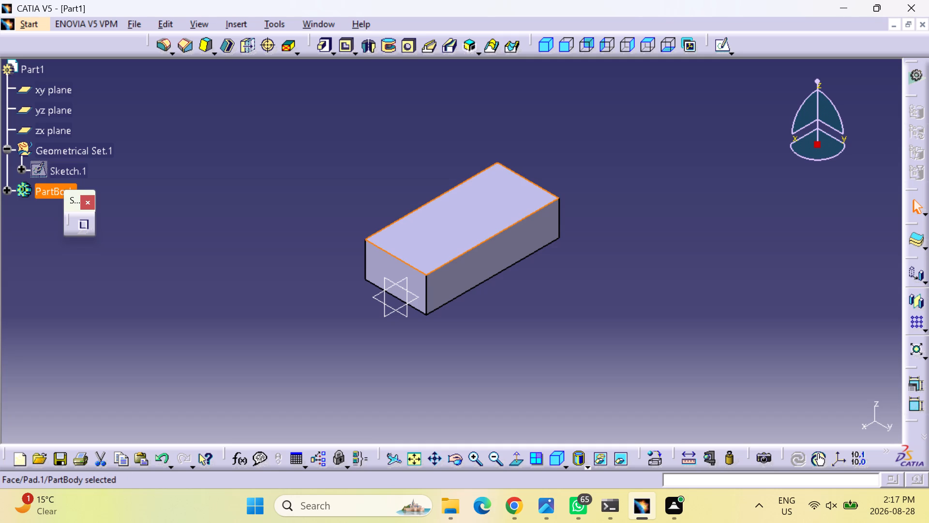
{"action": "left_click", "coordinate": [723, 44]}
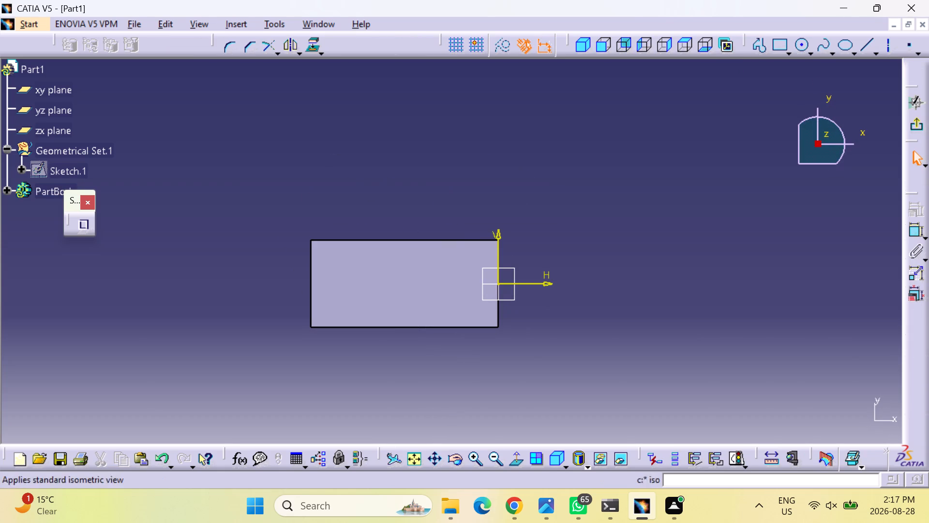
Draw a circle about 29 mm in diameter centred on the H axis at about H -81 mm.
{"action": "left_click", "coordinate": [804, 46]}
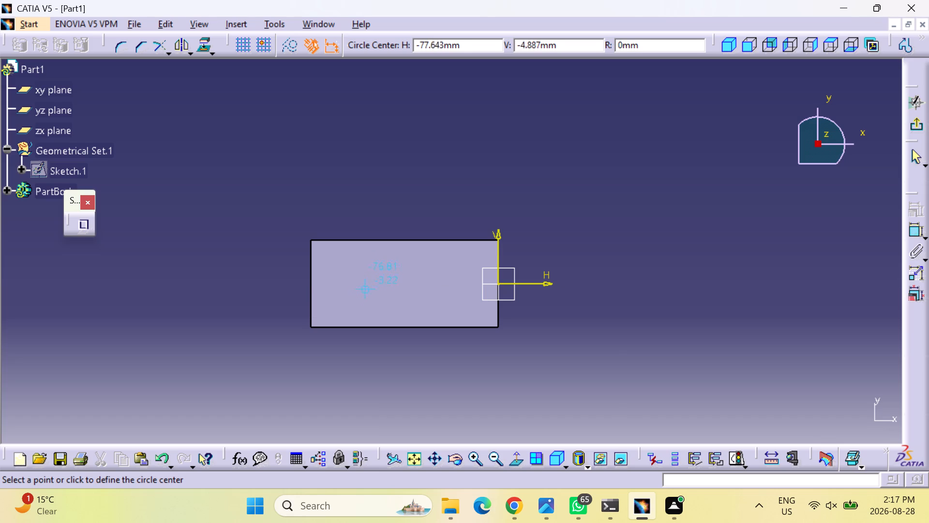
{"action": "left_click", "coordinate": [358, 280]}
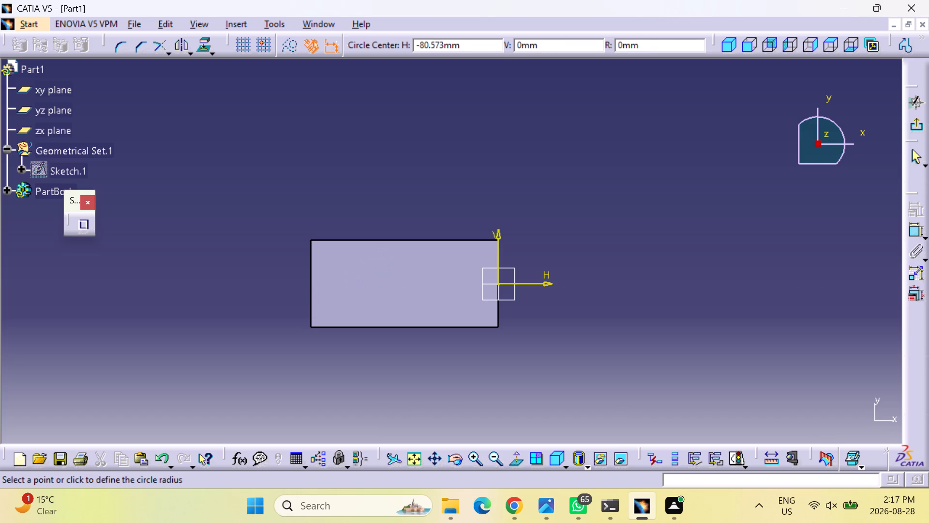
{"action": "left_click", "coordinate": [345, 262]}
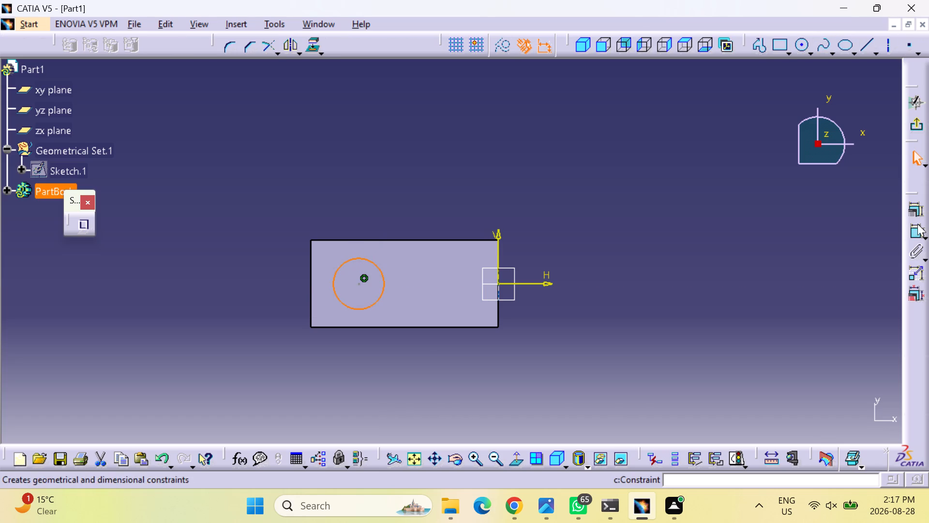
Dimension the circle's diameter and set it to 22 mm.
{"action": "left_click", "coordinate": [915, 228]}
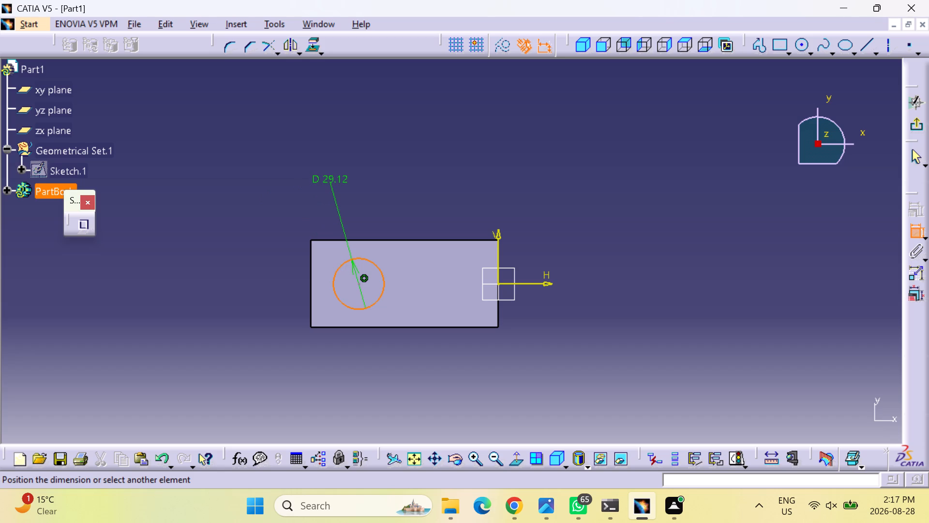
{"action": "left_click", "coordinate": [332, 182]}
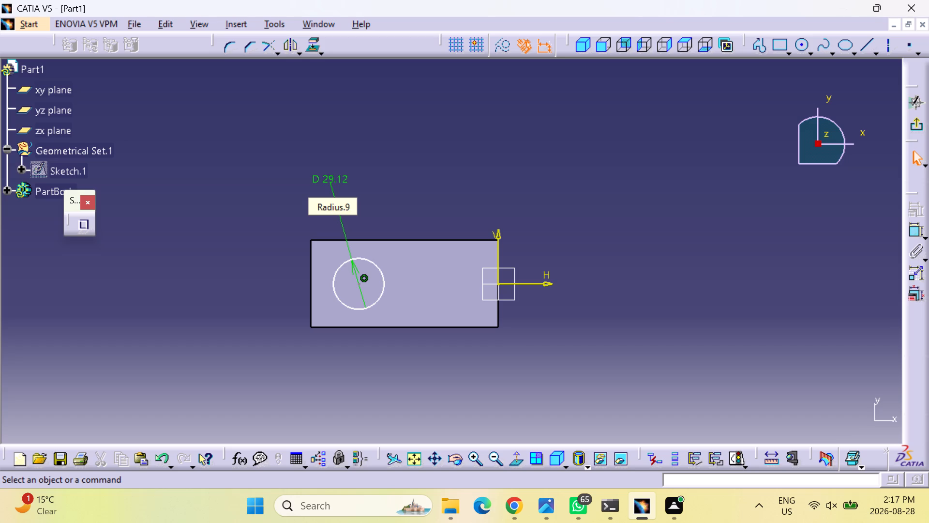
{"action": "left_click", "coordinate": [332, 182]}
{"action": "double_click", "coordinate": [334, 177]}
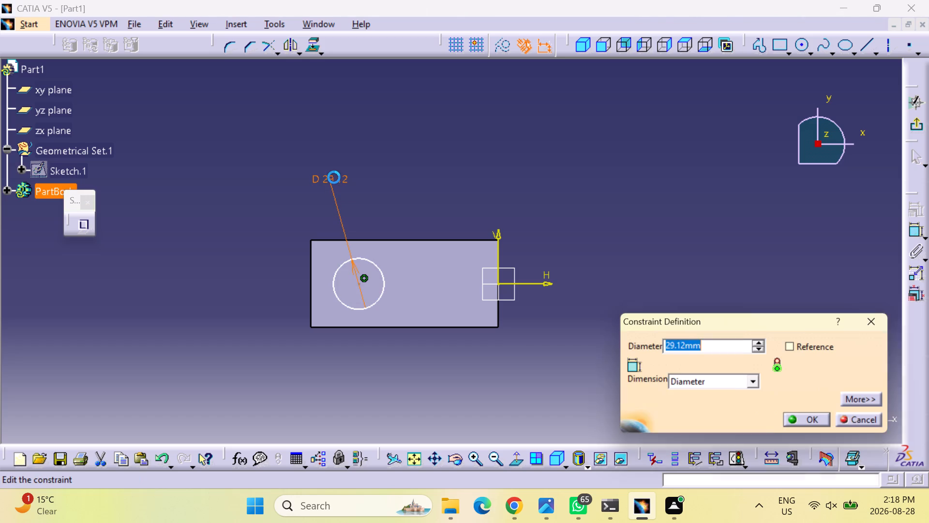
{"action": "type", "text": "22"}
{"action": "key", "text": "Return"}
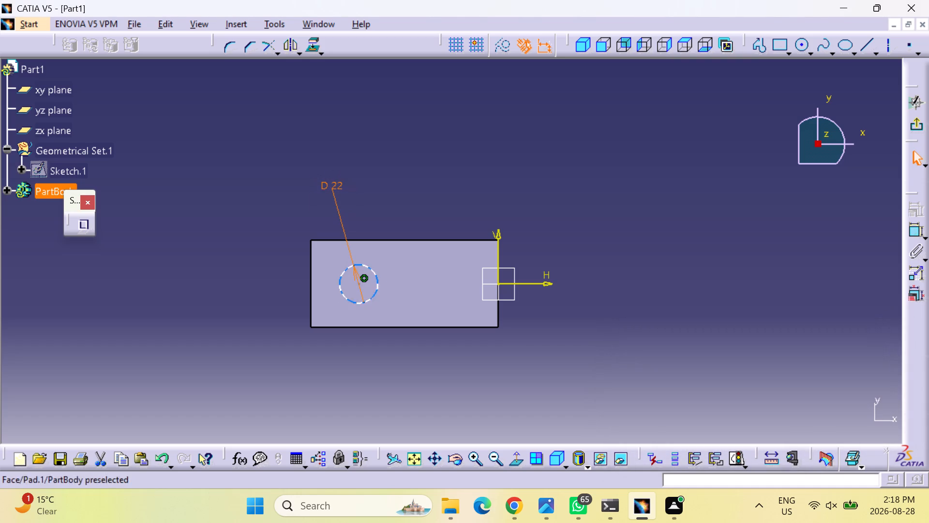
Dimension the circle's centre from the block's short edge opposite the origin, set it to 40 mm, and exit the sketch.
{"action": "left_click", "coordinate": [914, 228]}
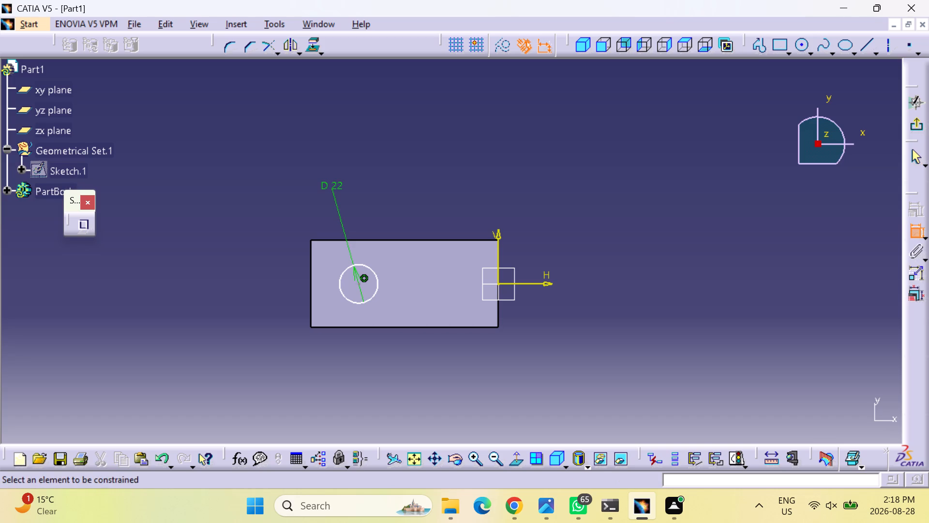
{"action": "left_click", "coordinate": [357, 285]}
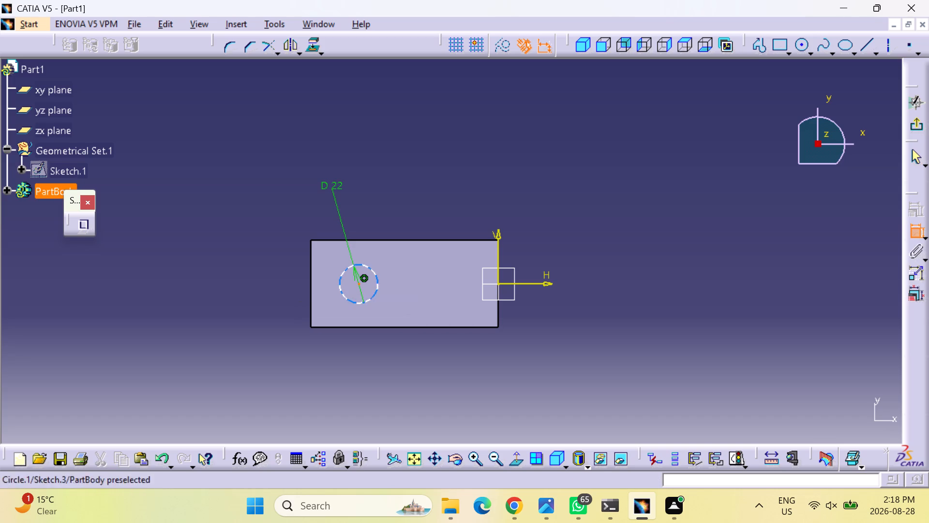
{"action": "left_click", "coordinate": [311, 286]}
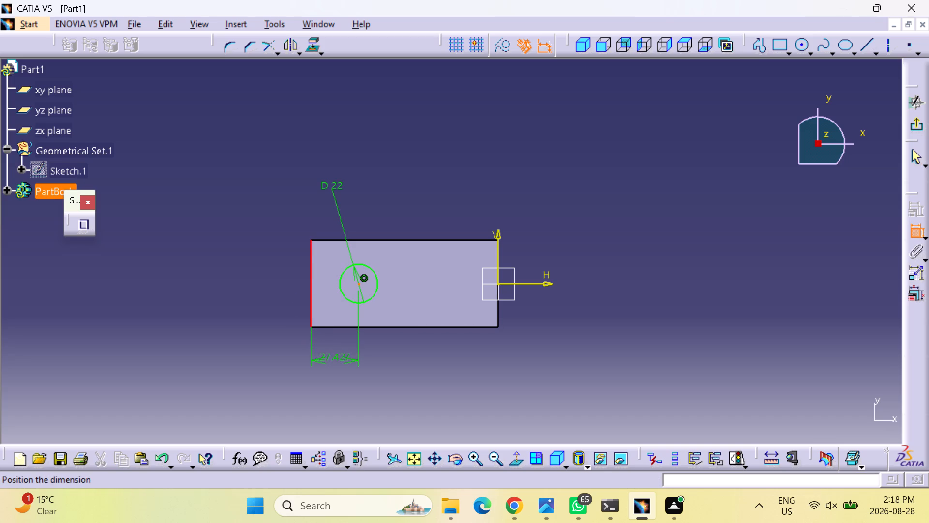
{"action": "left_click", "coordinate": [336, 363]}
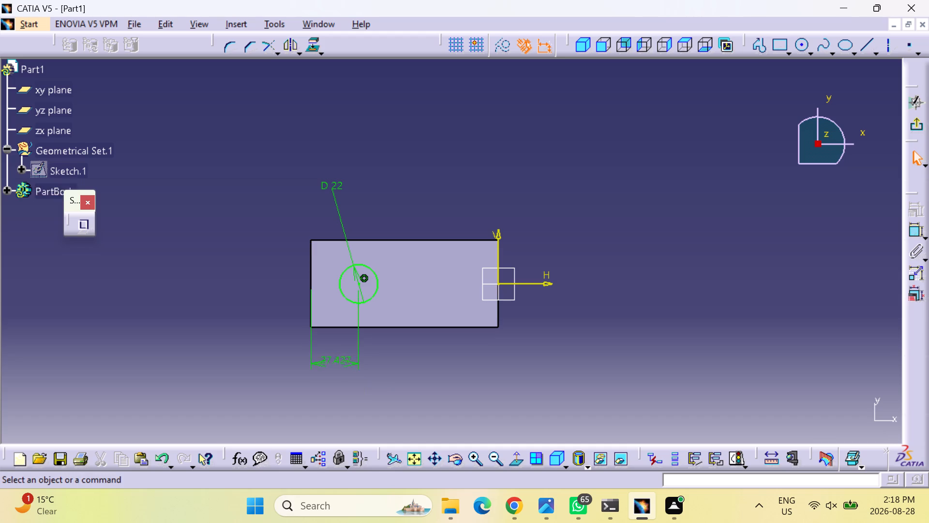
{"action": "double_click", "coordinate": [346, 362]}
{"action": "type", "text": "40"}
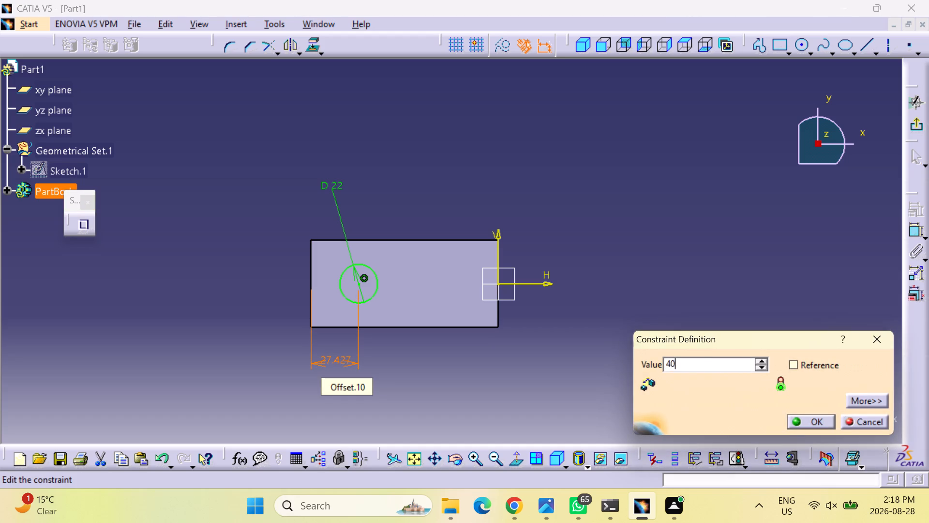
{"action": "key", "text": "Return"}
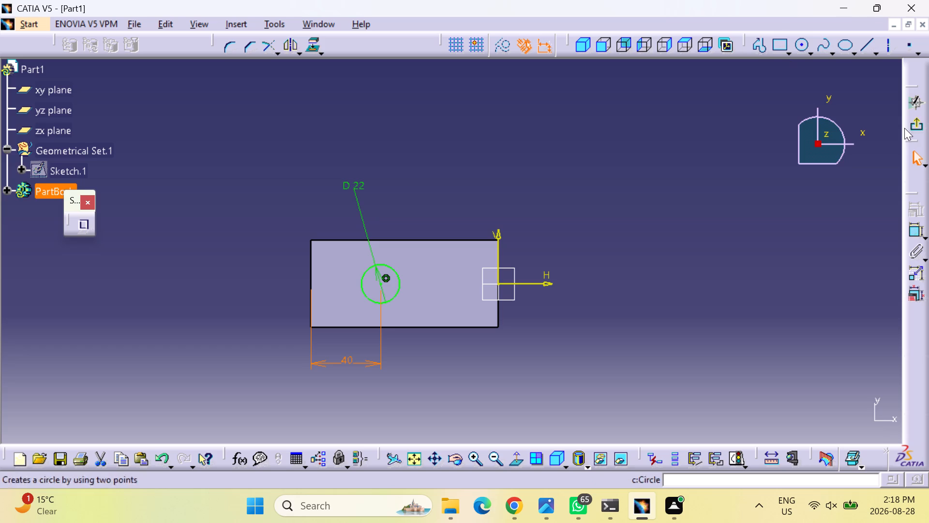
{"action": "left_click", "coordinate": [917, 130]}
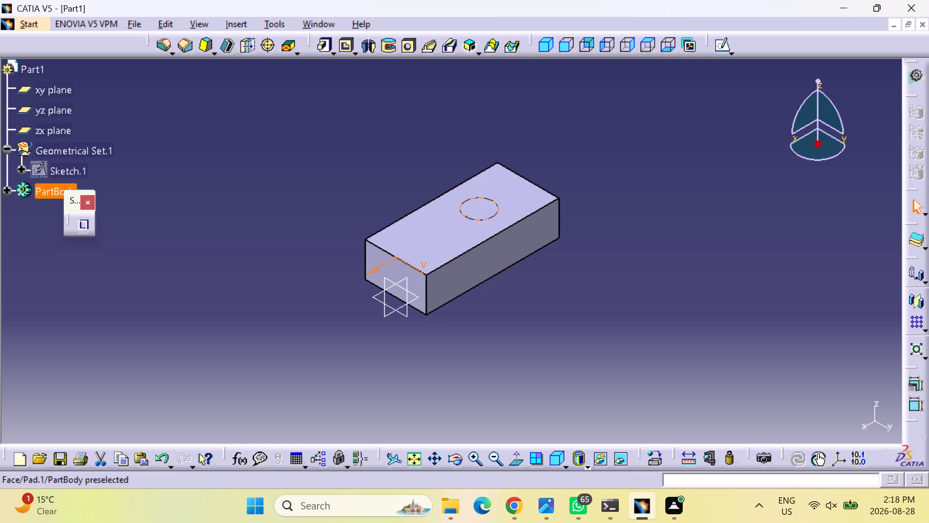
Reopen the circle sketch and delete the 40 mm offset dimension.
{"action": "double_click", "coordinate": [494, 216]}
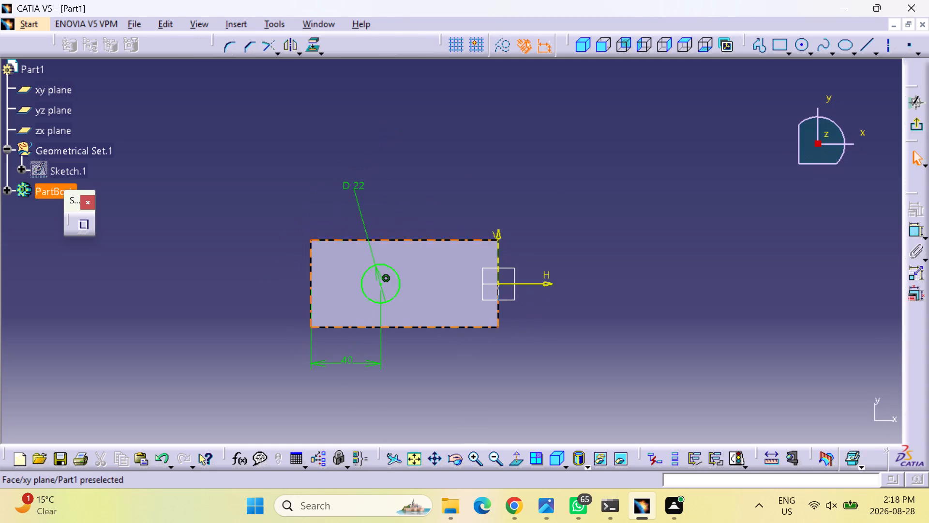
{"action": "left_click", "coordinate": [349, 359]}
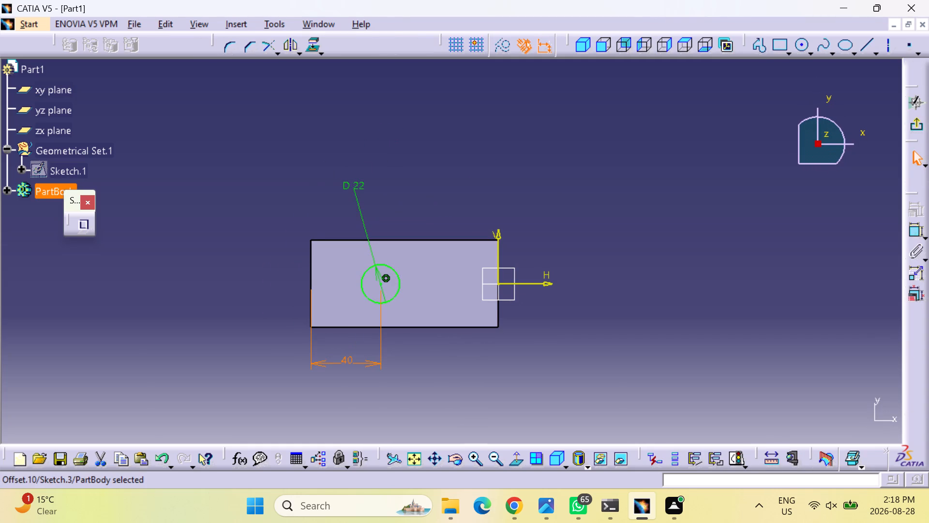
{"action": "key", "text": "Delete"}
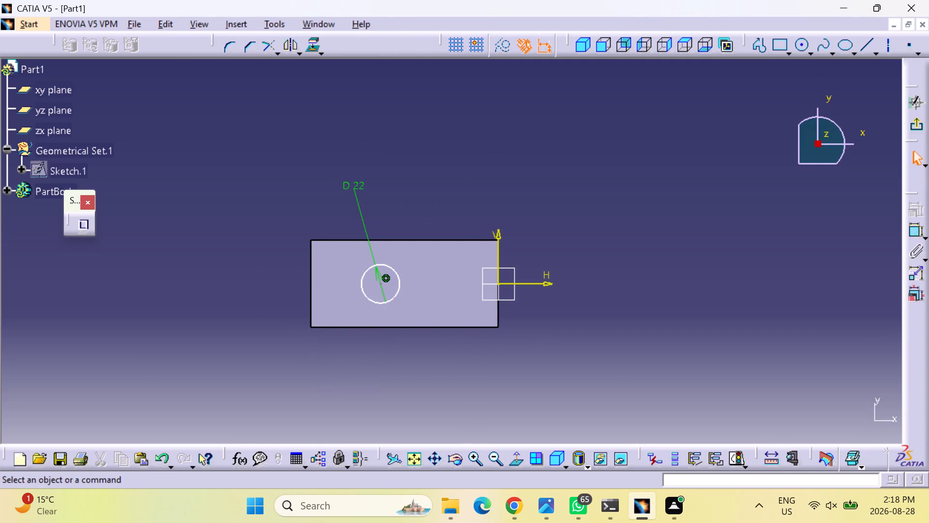
Dimension the circle's centre from the block's short edge at the origin, set it to 40 mm, and exit the sketch.
{"action": "left_click", "coordinate": [910, 227]}
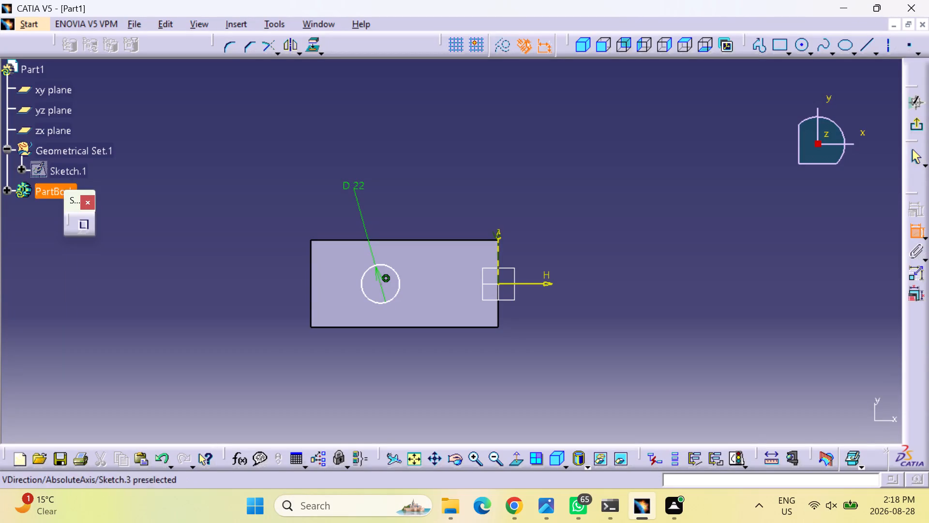
{"action": "left_click", "coordinate": [500, 310]}
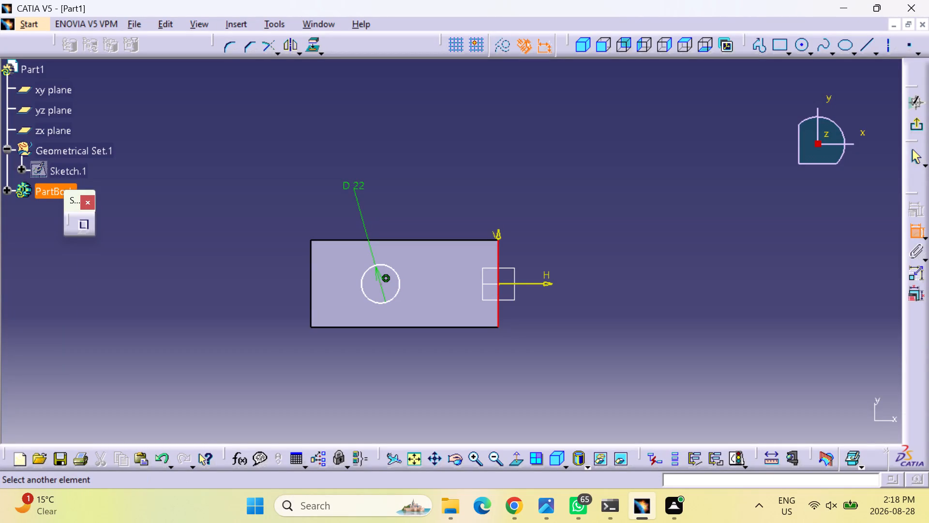
{"action": "left_click", "coordinate": [382, 283]}
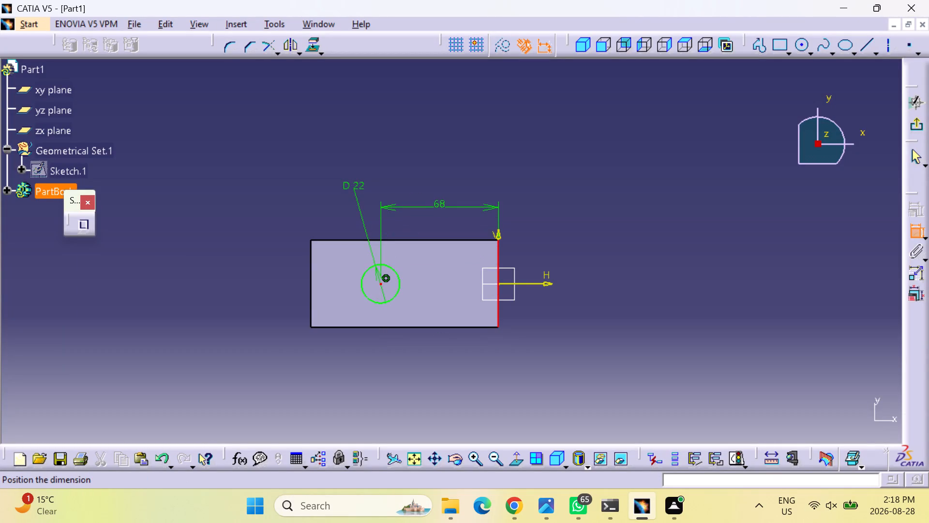
{"action": "left_click", "coordinate": [439, 207]}
{"action": "double_click", "coordinate": [439, 205]}
{"action": "type", "text": "40"}
{"action": "key", "text": "Return"}
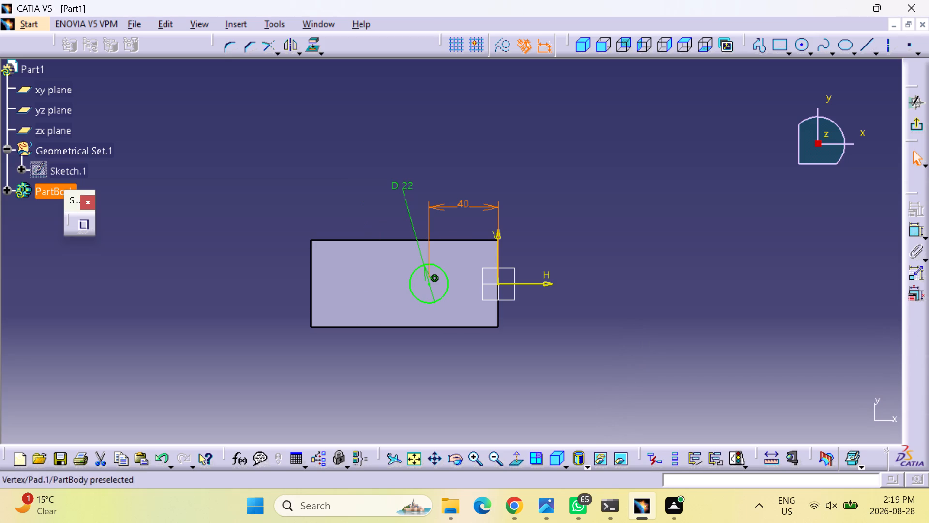
{"action": "left_click", "coordinate": [526, 381]}
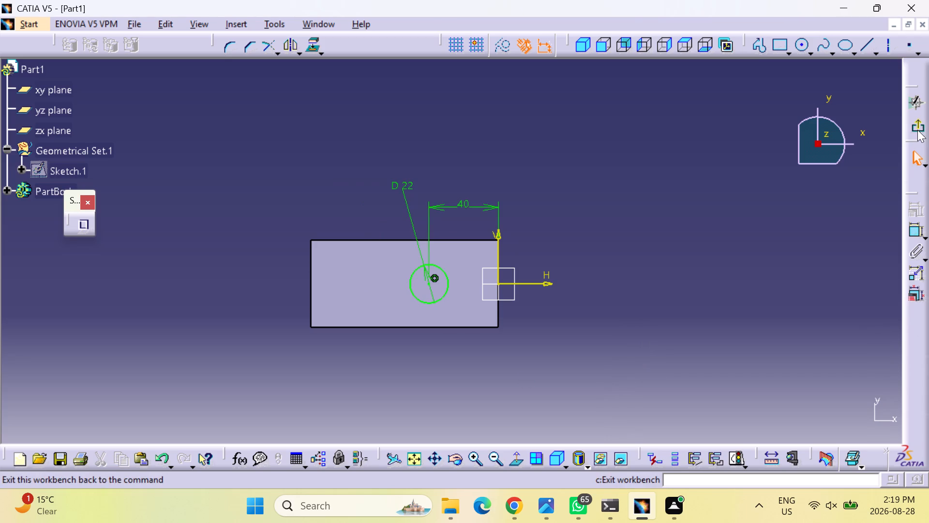
{"action": "left_click", "coordinate": [917, 130]}
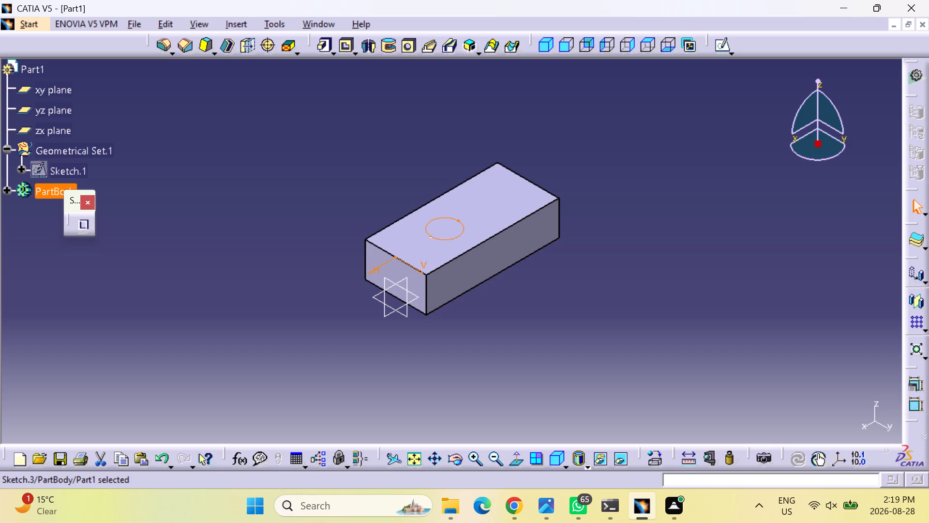
Pocket the circle through the block with the limit type Up to last.
{"action": "left_click", "coordinate": [450, 240]}
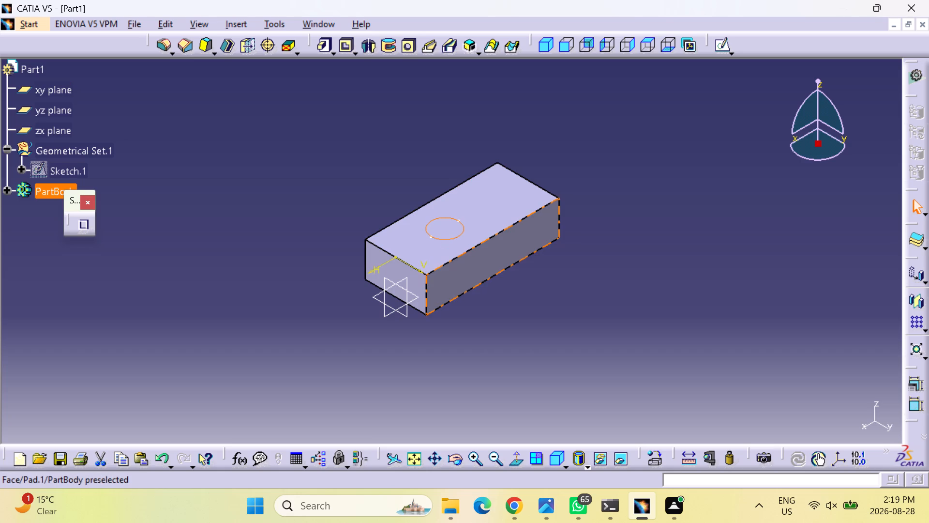
{"action": "left_click", "coordinate": [448, 240]}
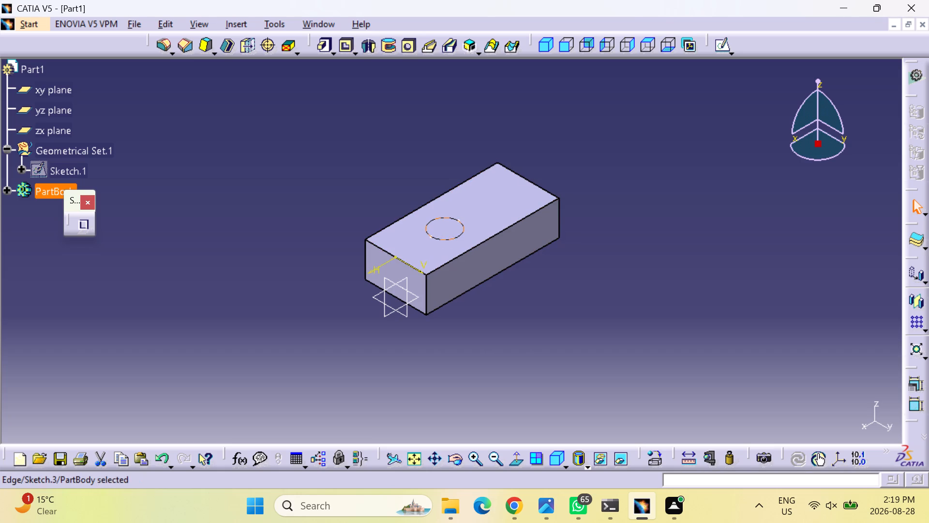
{"action": "left_click", "coordinate": [347, 45]}
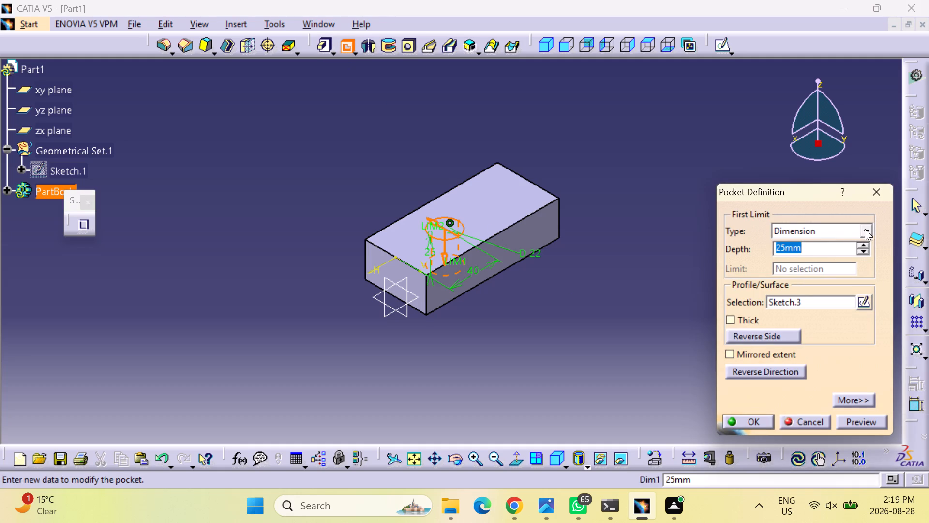
{"action": "left_click", "coordinate": [868, 228]}
{"action": "left_click", "coordinate": [831, 263]}
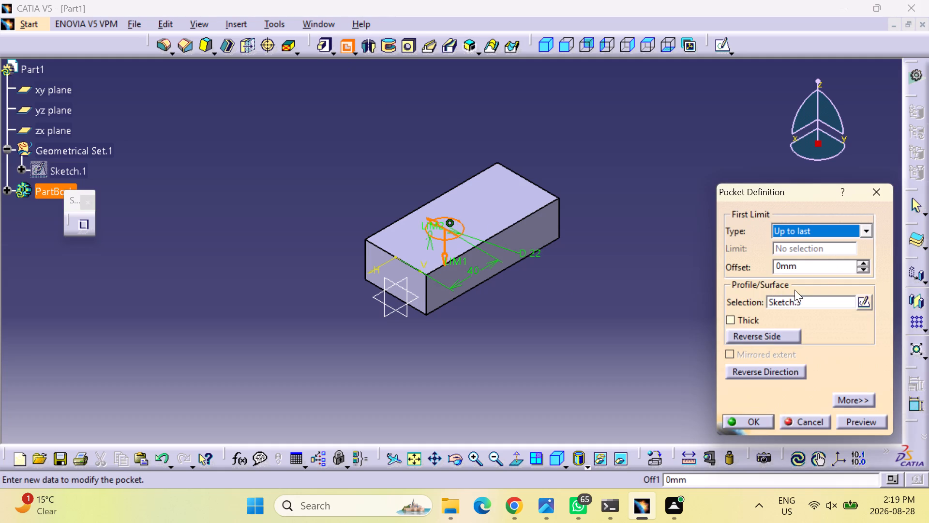
{"action": "left_click", "coordinate": [869, 422]}
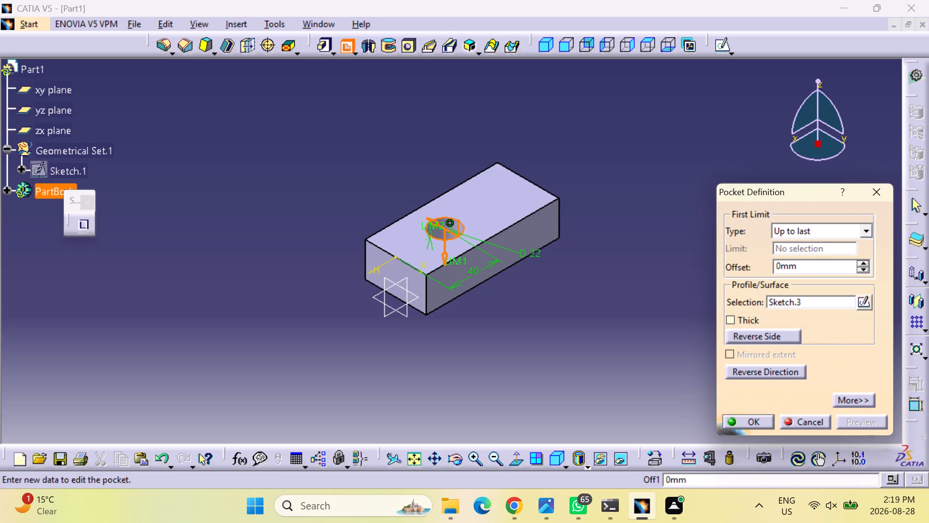
{"action": "left_click", "coordinate": [740, 424]}
{"action": "left_click", "coordinate": [560, 367]}
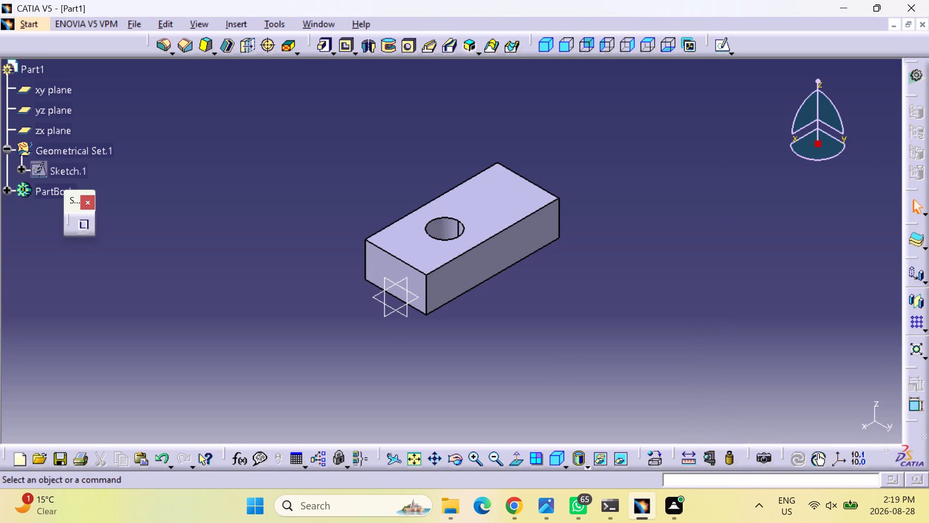
Open a new sketch on the block's short end face at the origin.
{"action": "middle_click_drag", "start_coordinate": [508, 368], "coordinate": [454, 338]}
{"action": "right_click_drag", "start_coordinate": [508, 368], "coordinate": [454, 338]}
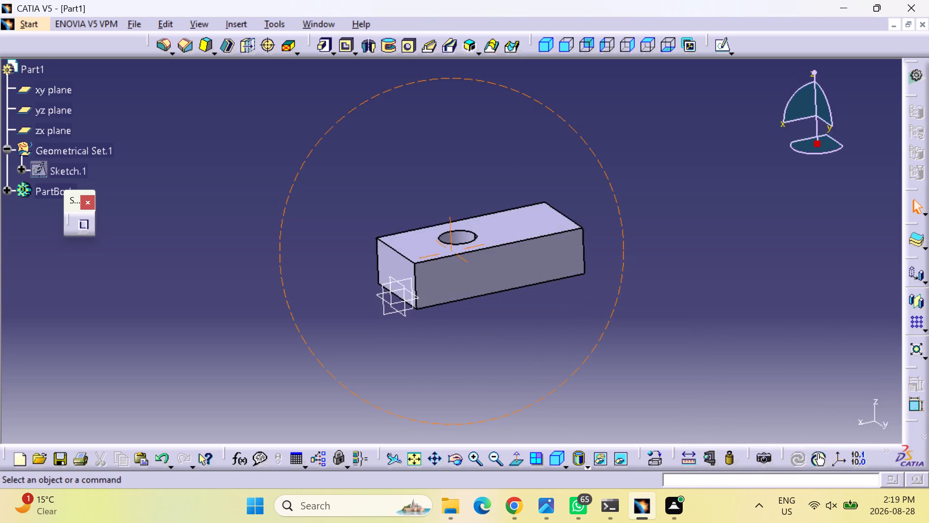
{"action": "middle_click_drag", "start_coordinate": [454, 338], "coordinate": [491, 385]}
{"action": "right_click_drag", "start_coordinate": [454, 338], "coordinate": [491, 385]}
{"action": "left_click", "coordinate": [483, 344]}
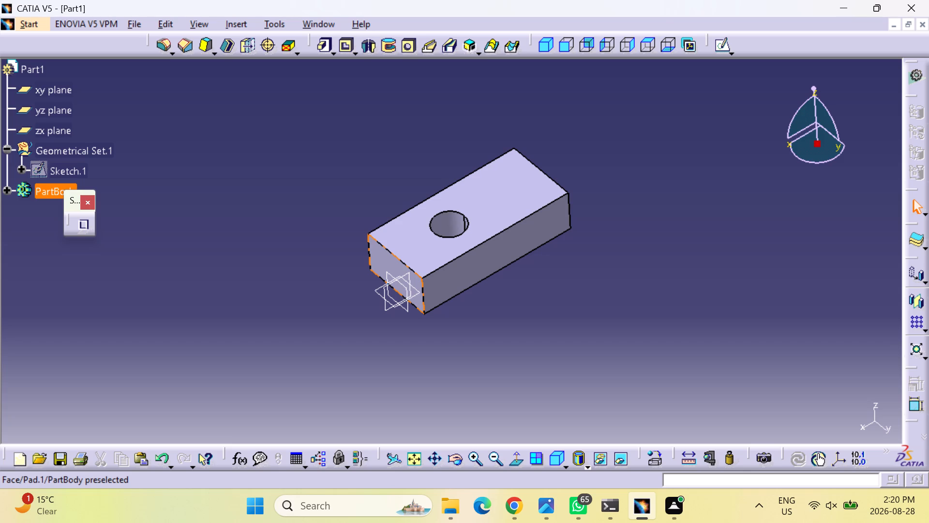
{"action": "left_click", "coordinate": [383, 253]}
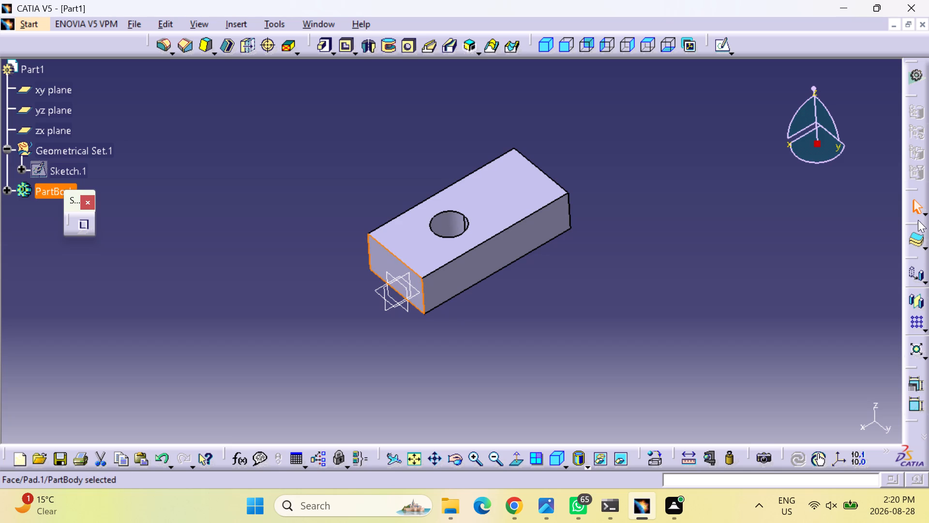
{"action": "left_click", "coordinate": [723, 47]}
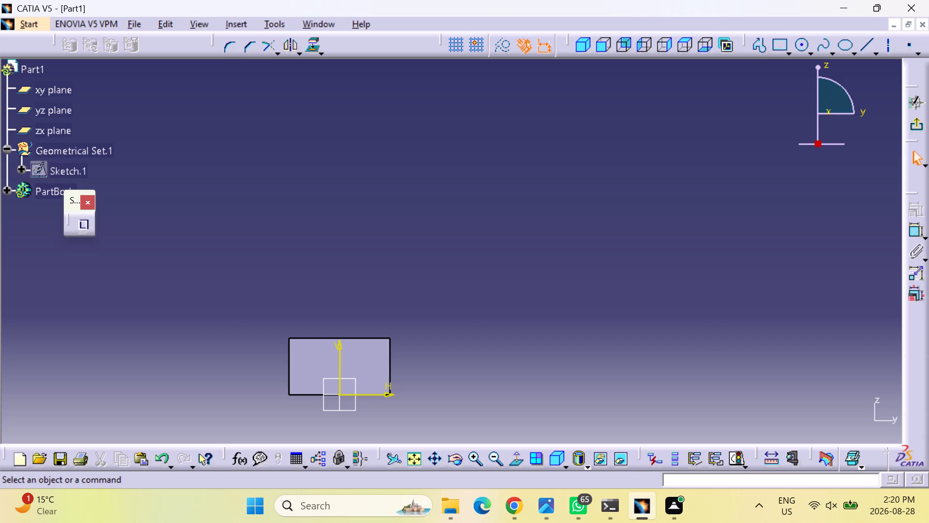
Sketch an open three-sided notch profile about 22 mm wide and 6 mm deep, hanging from the face's top edge.
{"action": "left_click", "coordinate": [761, 47]}
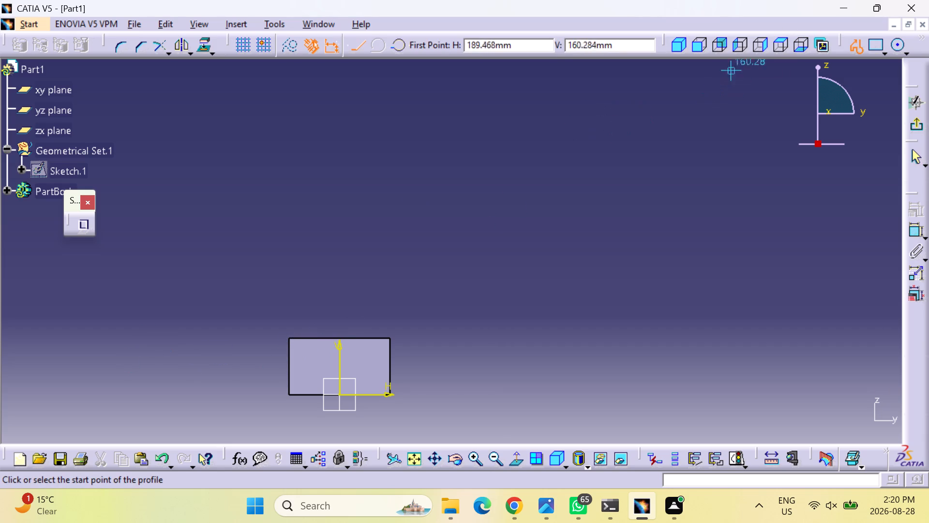
{"action": "left_click", "coordinate": [316, 338]}
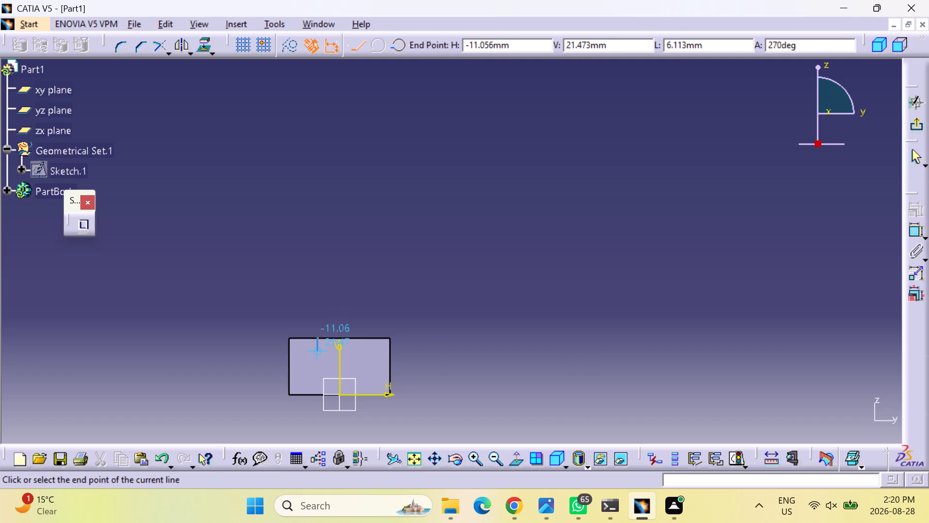
{"action": "left_click", "coordinate": [315, 351]}
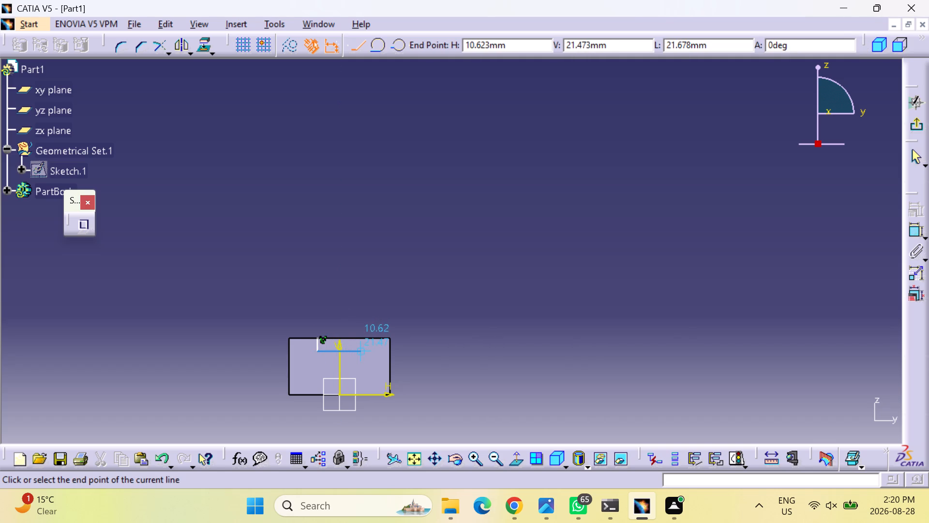
{"action": "left_click", "coordinate": [362, 352]}
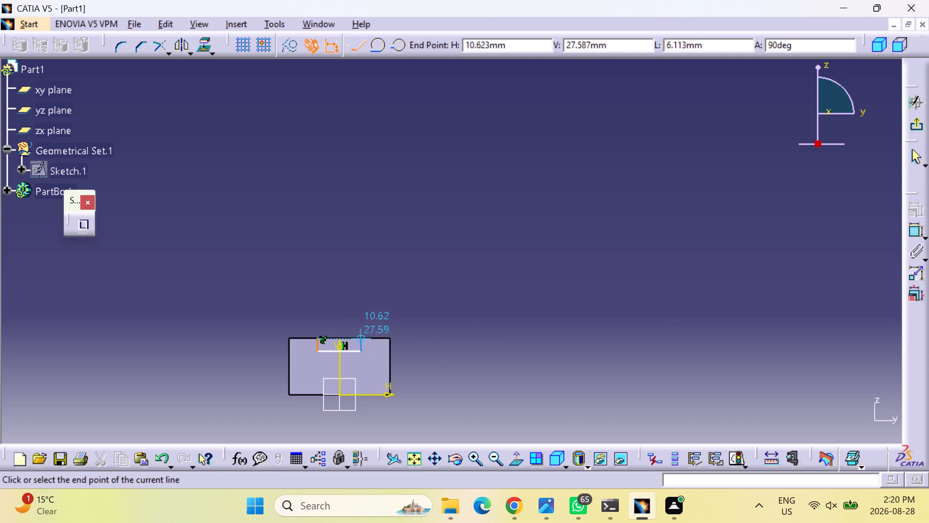
{"action": "left_click", "coordinate": [361, 337]}
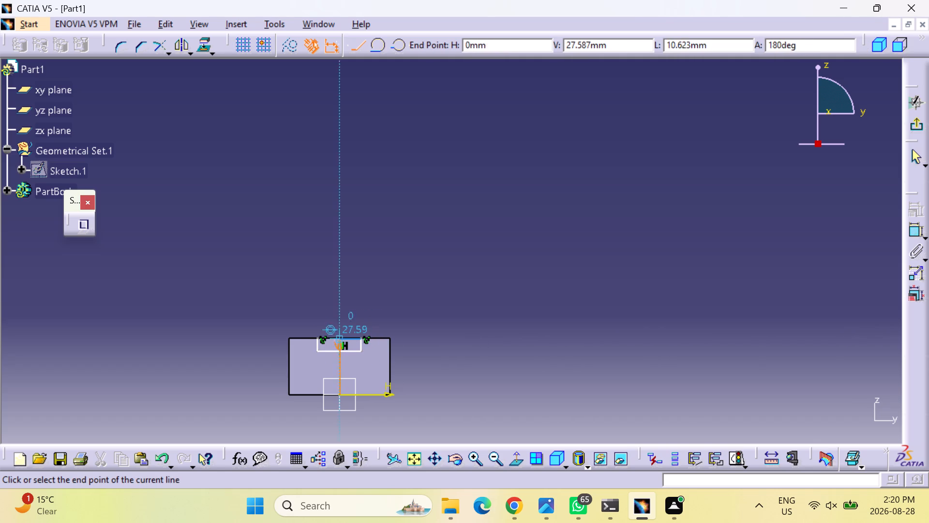
{"action": "key", "text": "Escape"}
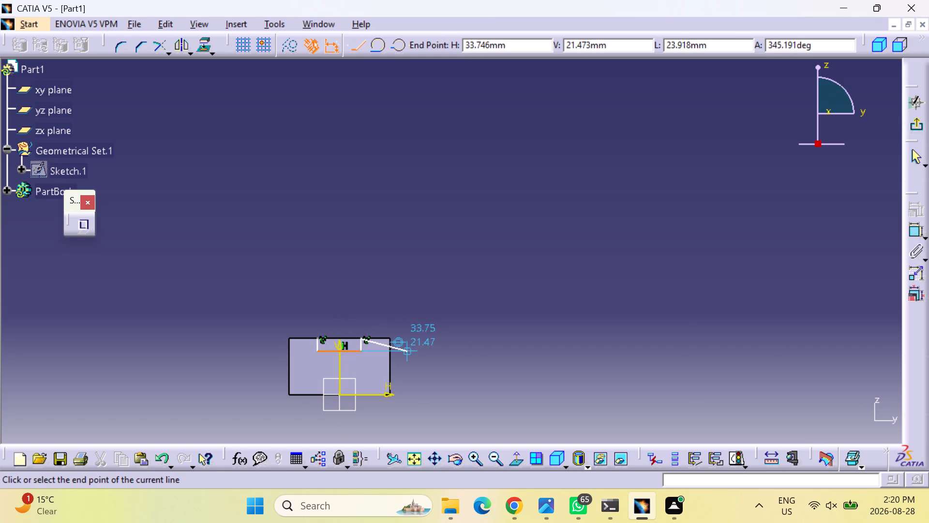
{"action": "key", "text": "Escape"}
{"action": "key", "text": "Escape"}
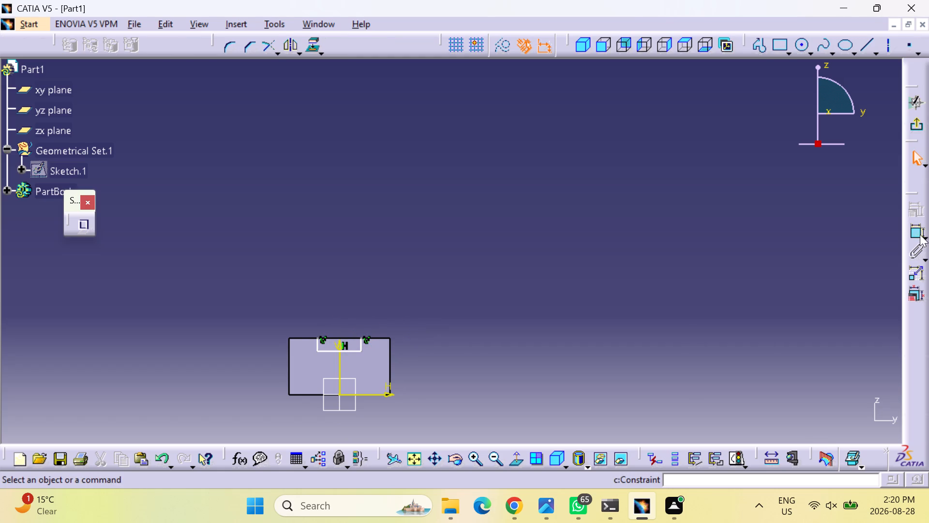
Constrain the notch profile's two vertical sides to be symmetric about the vertical sketch axis.
{"action": "left_click", "coordinate": [914, 229]}
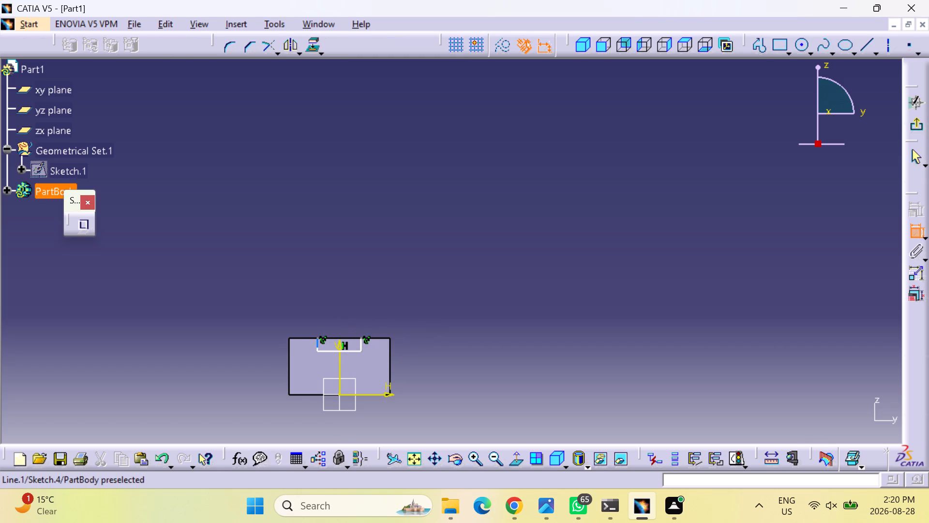
{"action": "left_click", "coordinate": [315, 345]}
{"action": "left_click", "coordinate": [362, 345]}
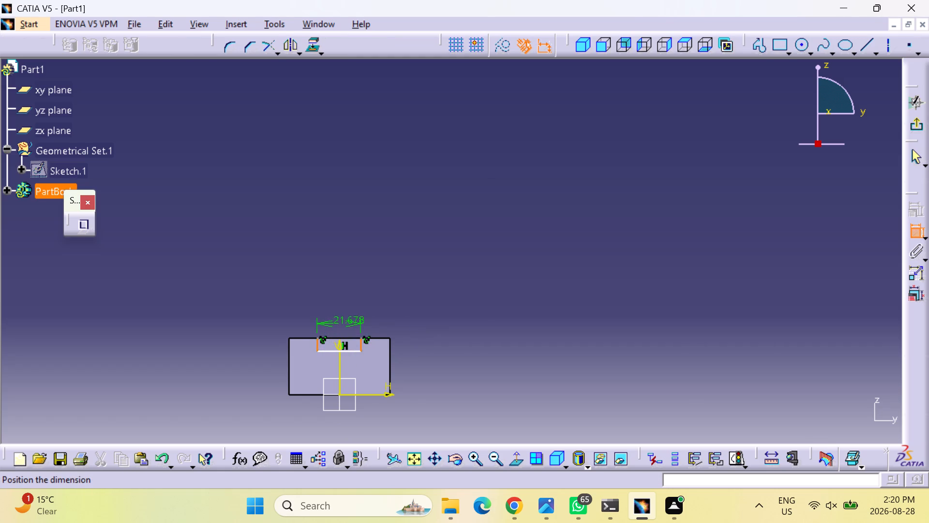
{"action": "right_click", "coordinate": [349, 323]}
{"action": "left_click", "coordinate": [407, 288]}
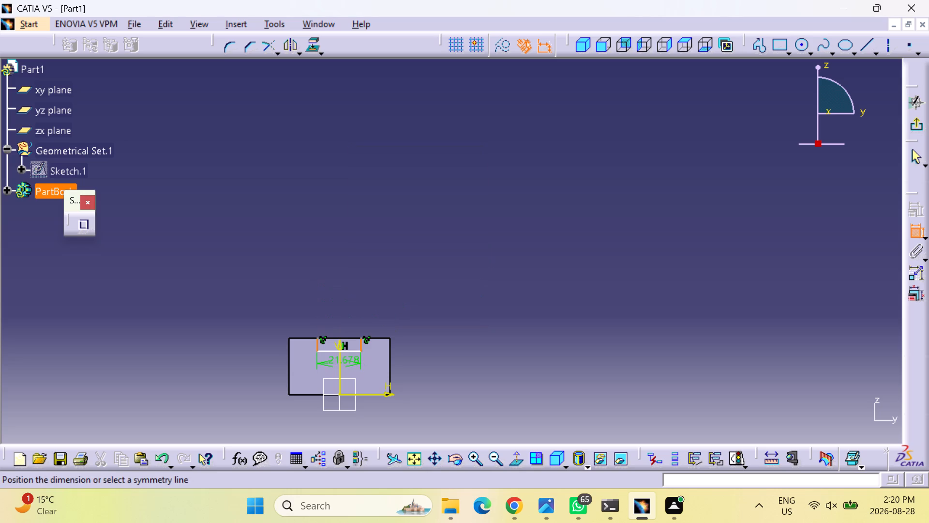
{"action": "left_click", "coordinate": [343, 359]}
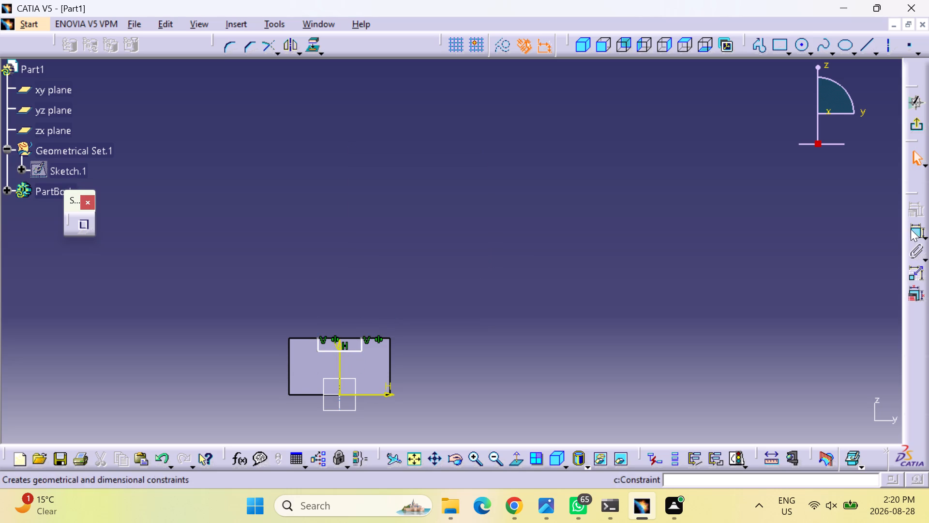
Dimension the distance between the notch's two vertical sides and set it to 22 mm.
{"action": "left_click", "coordinate": [914, 231]}
{"action": "left_click", "coordinate": [316, 344]}
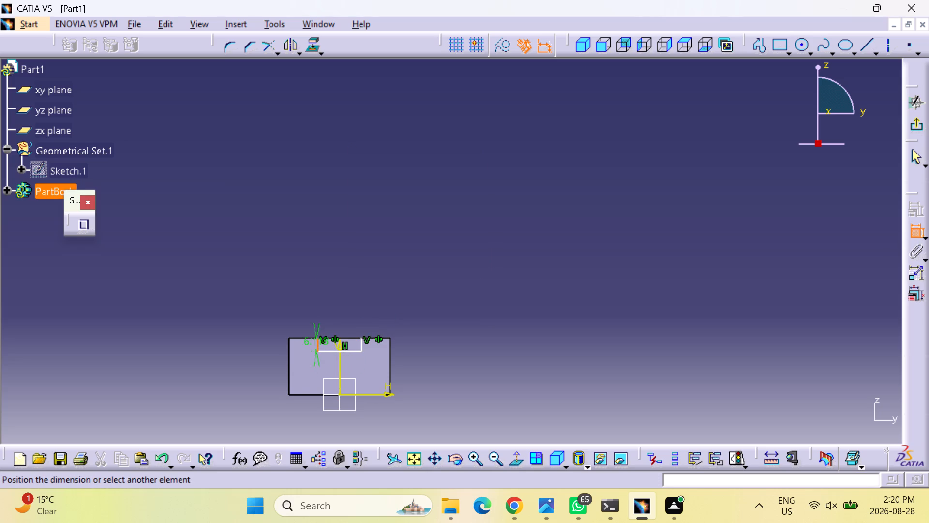
{"action": "left_click", "coordinate": [361, 342]}
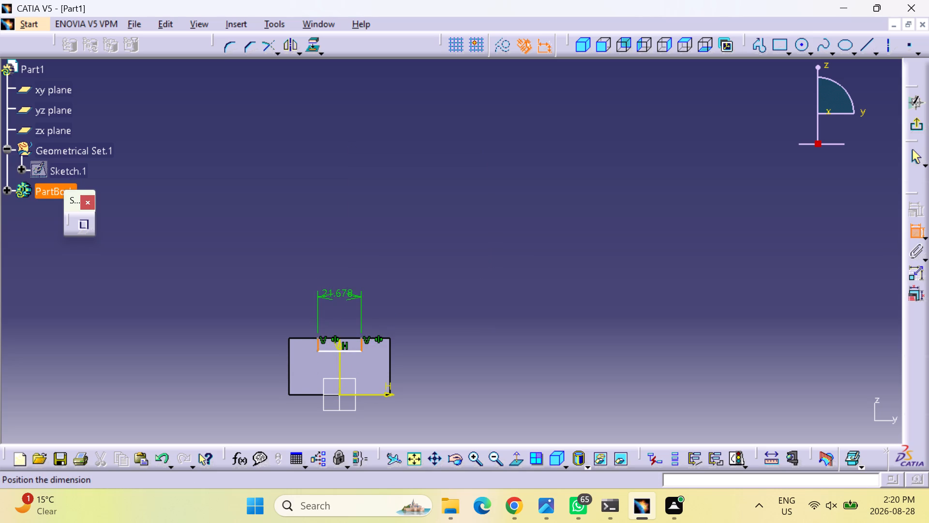
{"action": "left_click", "coordinate": [339, 299]}
{"action": "double_click", "coordinate": [339, 297]}
{"action": "type", "text": "22"}
{"action": "key", "text": "Return"}
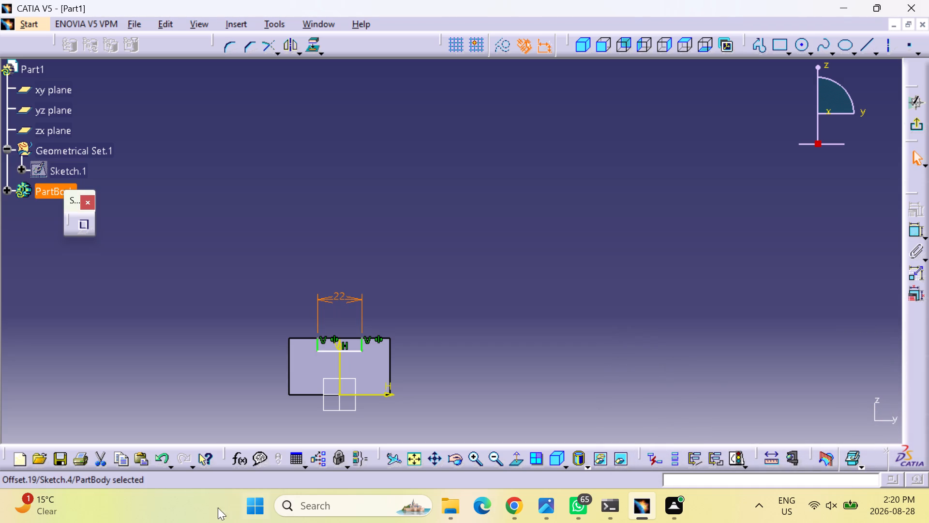
Dimension the length of the notch's left vertical side.
{"action": "left_click", "coordinate": [466, 457]}
{"action": "double_click", "coordinate": [475, 461]}
{"action": "middle_click_drag", "start_coordinate": [291, 366], "coordinate": [519, 120]}
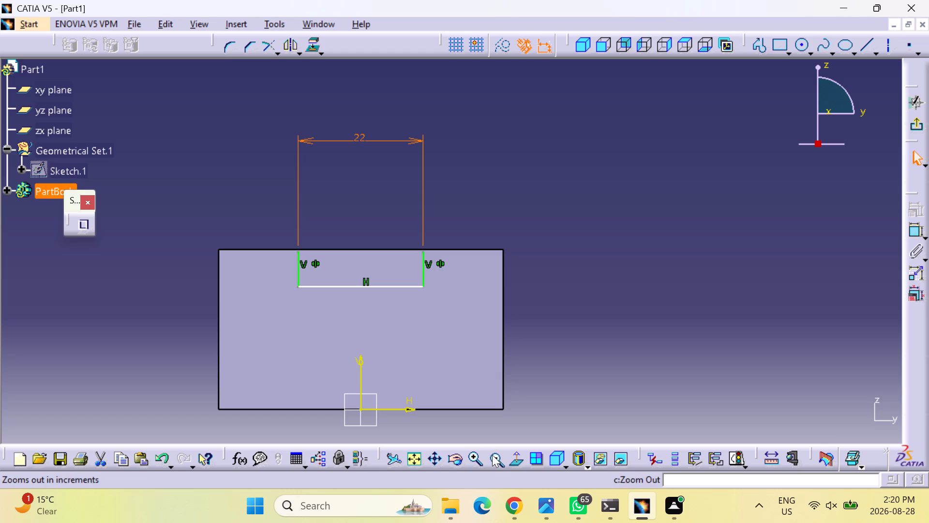
{"action": "double_click", "coordinate": [475, 457]}
{"action": "middle_click_drag", "start_coordinate": [306, 302], "coordinate": [497, 289]}
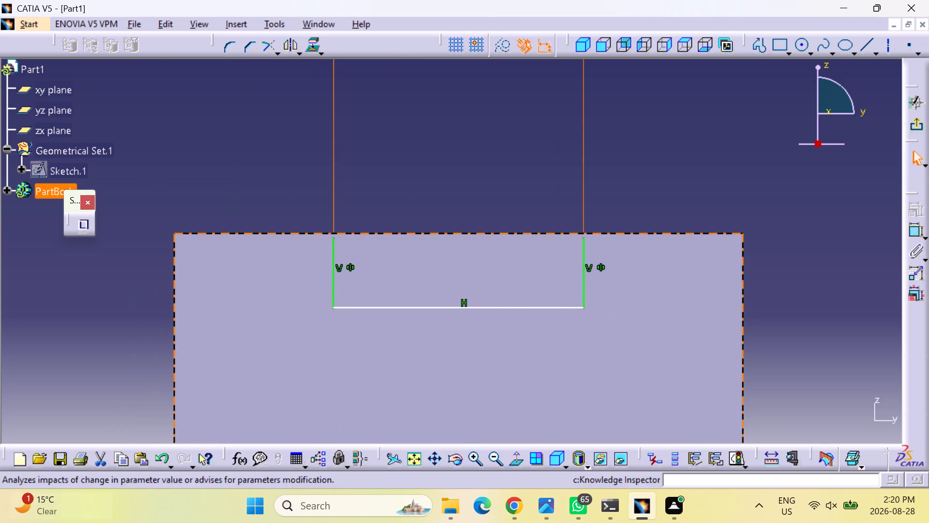
{"action": "left_click", "coordinate": [916, 229]}
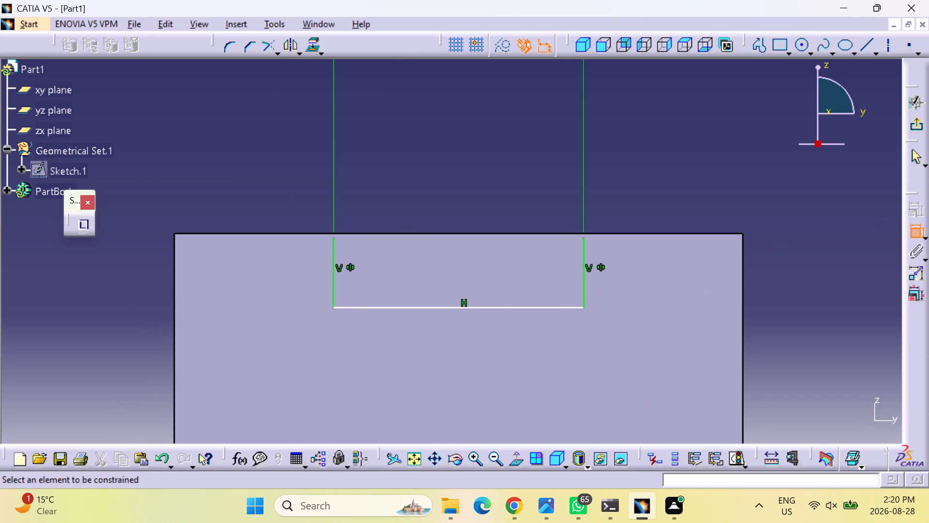
{"action": "left_click", "coordinate": [334, 239]}
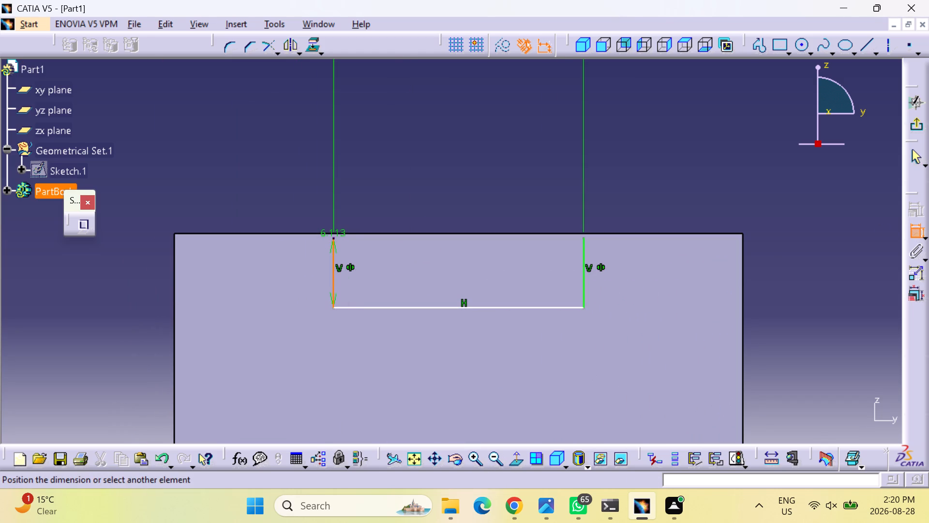
{"action": "left_click", "coordinate": [334, 233]}
{"action": "left_click", "coordinate": [329, 231]}
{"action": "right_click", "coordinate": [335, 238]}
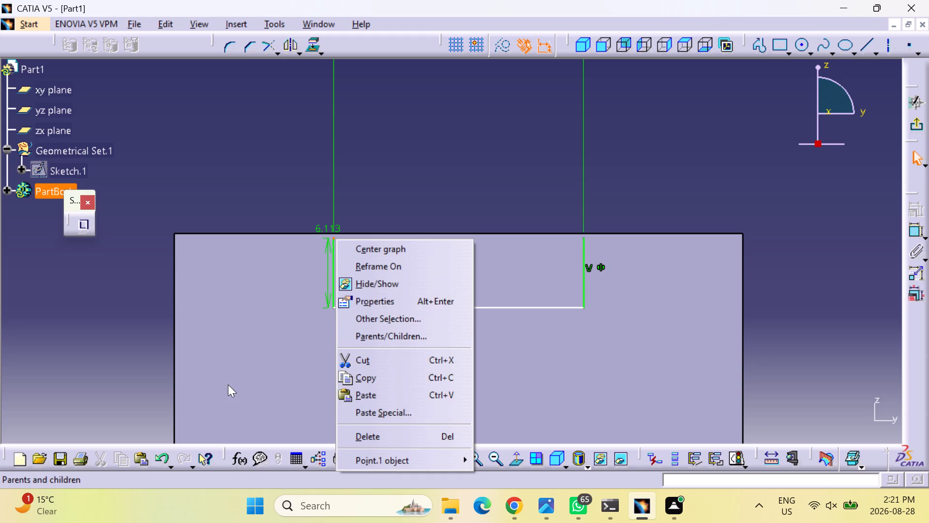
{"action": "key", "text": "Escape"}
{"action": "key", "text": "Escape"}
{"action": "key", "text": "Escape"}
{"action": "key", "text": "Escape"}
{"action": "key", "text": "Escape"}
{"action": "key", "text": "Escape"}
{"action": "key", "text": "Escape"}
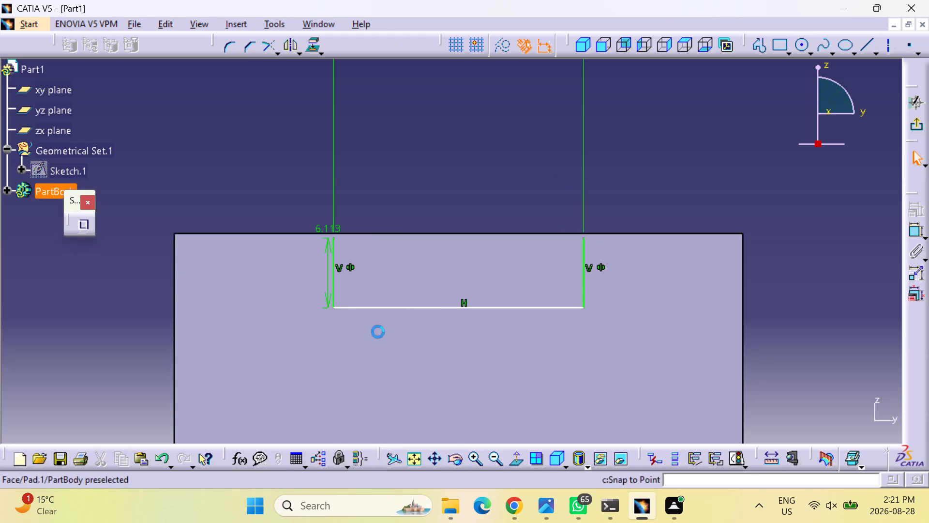
Constrain the upper endpoints of both vertical notch sides to be coincident with the block's top edge.
{"action": "left_click", "coordinate": [917, 229]}
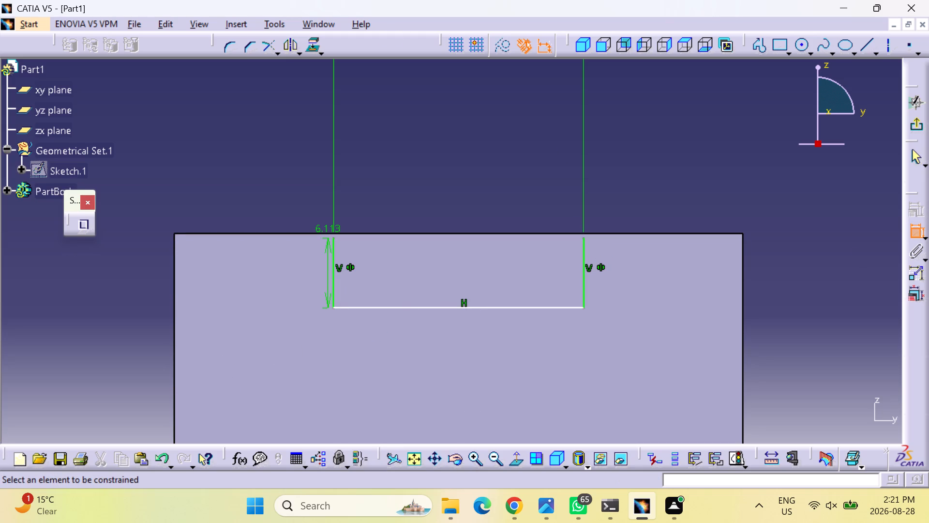
{"action": "left_click", "coordinate": [334, 239]}
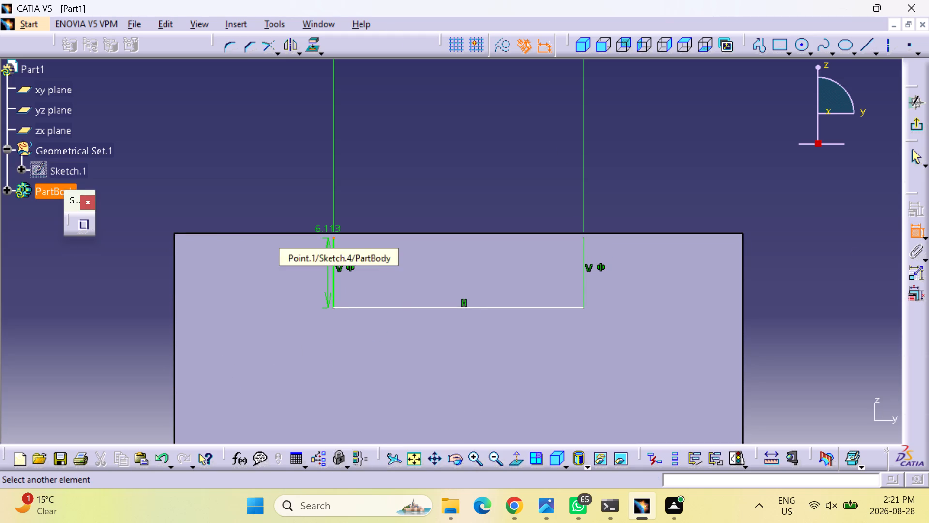
{"action": "left_click", "coordinate": [342, 231]}
{"action": "right_click", "coordinate": [342, 233]}
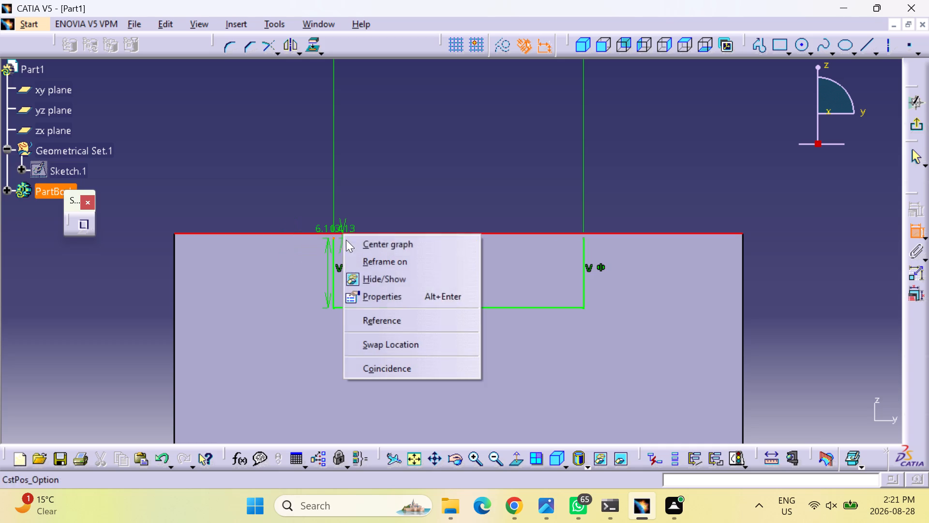
{"action": "left_click", "coordinate": [385, 368]}
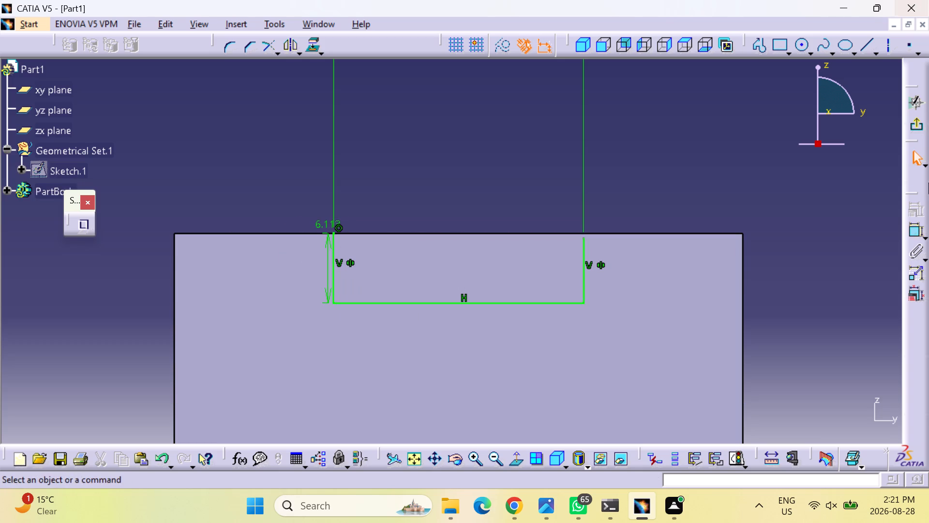
{"action": "left_click", "coordinate": [909, 231]}
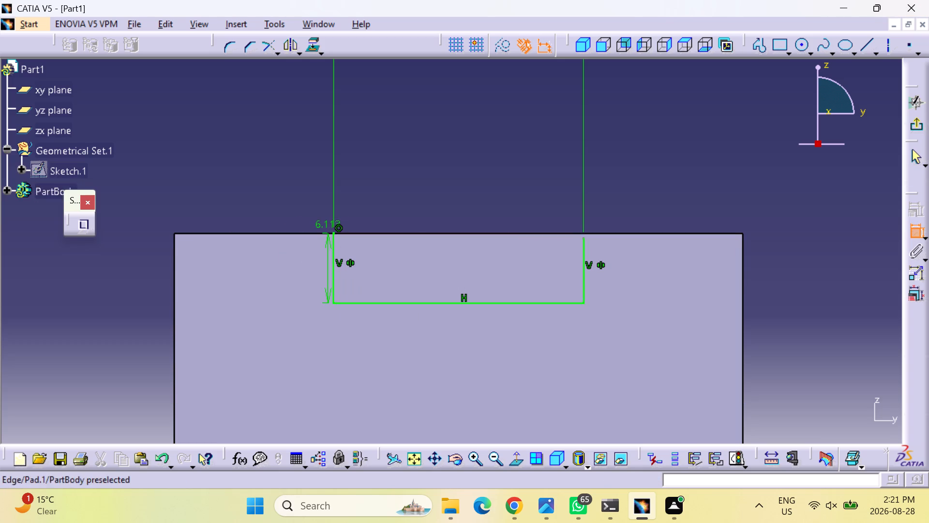
{"action": "left_click", "coordinate": [584, 240]}
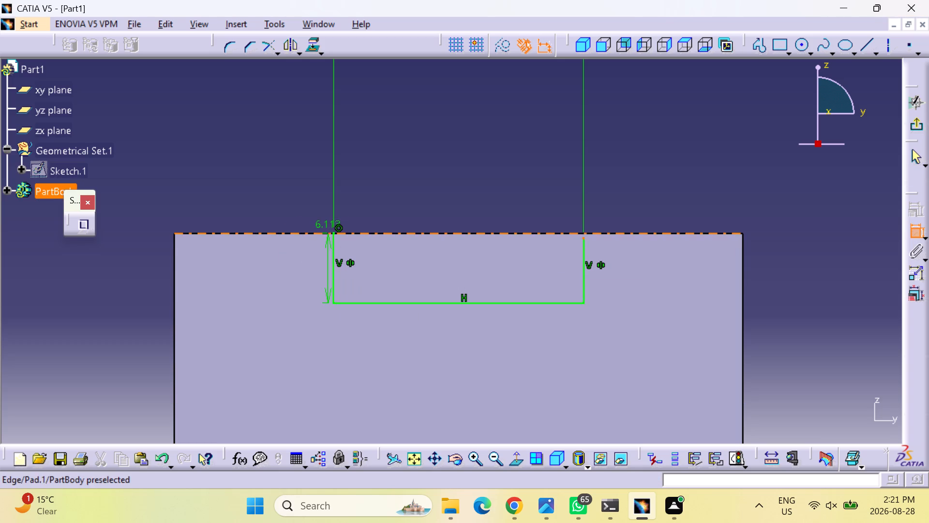
{"action": "left_click", "coordinate": [586, 232]}
{"action": "right_click", "coordinate": [586, 232]}
{"action": "left_click", "coordinate": [627, 365]}
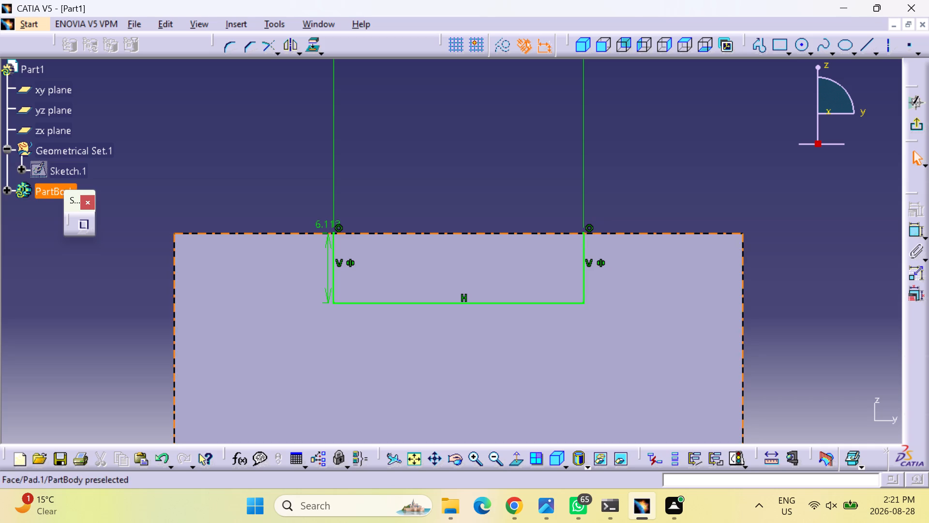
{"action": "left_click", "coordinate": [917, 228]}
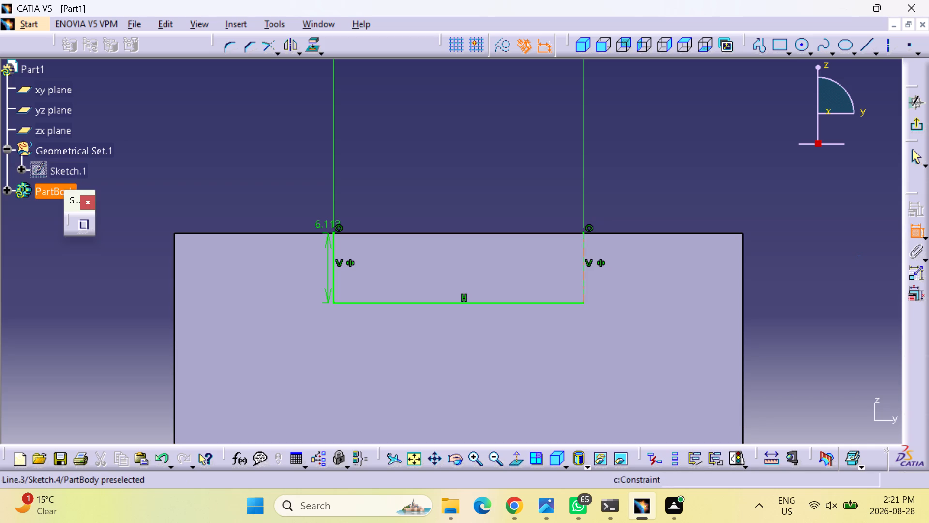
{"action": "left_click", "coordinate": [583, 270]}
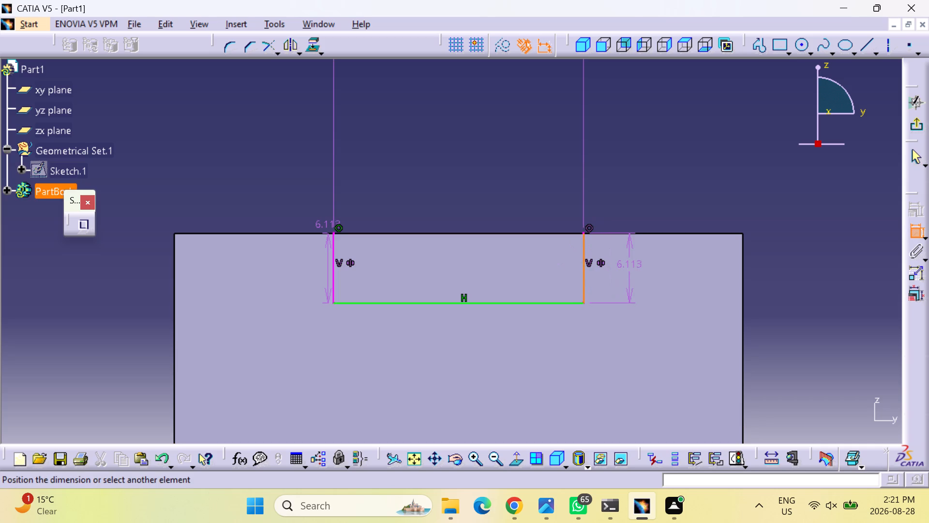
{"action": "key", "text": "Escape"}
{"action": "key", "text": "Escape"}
Set the length of the notch's left vertical side to 6 mm.
{"action": "double_click", "coordinate": [319, 227]}
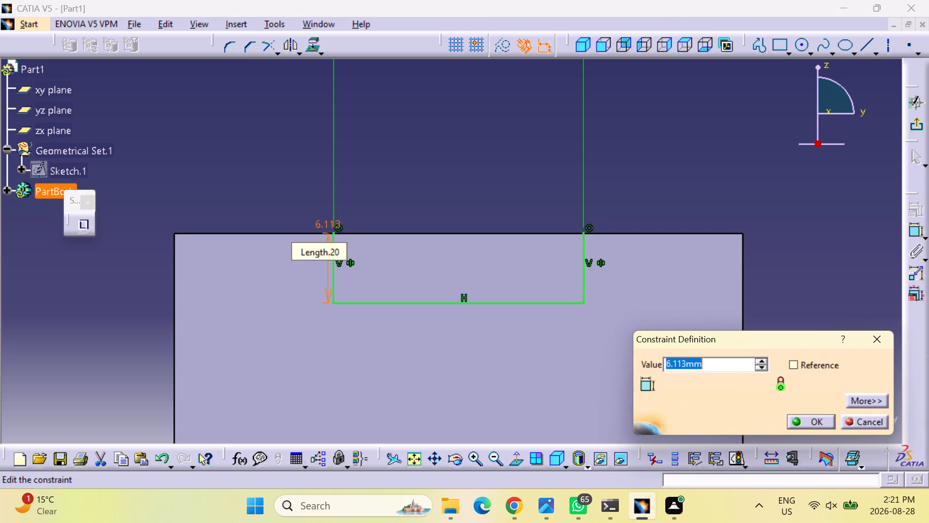
{"action": "key", "text": "6"}
{"action": "key", "text": "Return"}
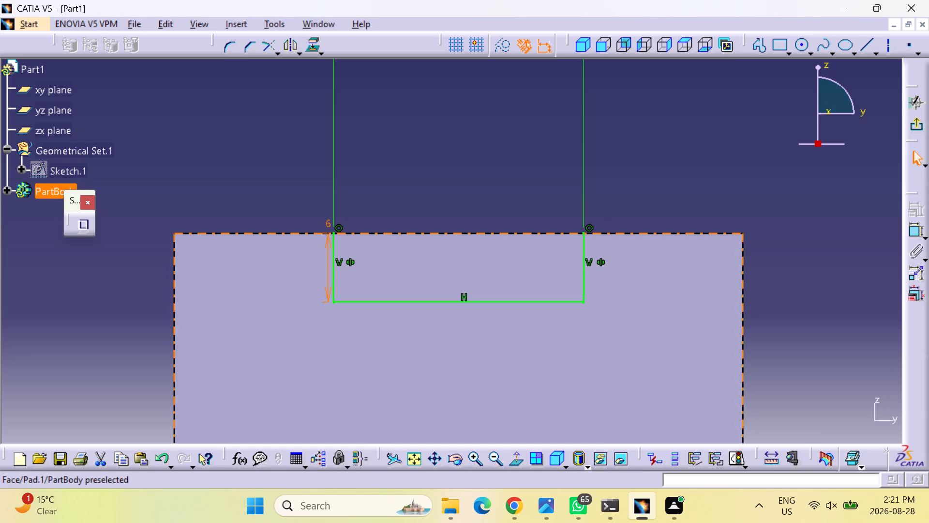
Close the notch profile with a horizontal line joining the upper endpoints of its two vertical sides.
{"action": "left_click", "coordinate": [757, 45]}
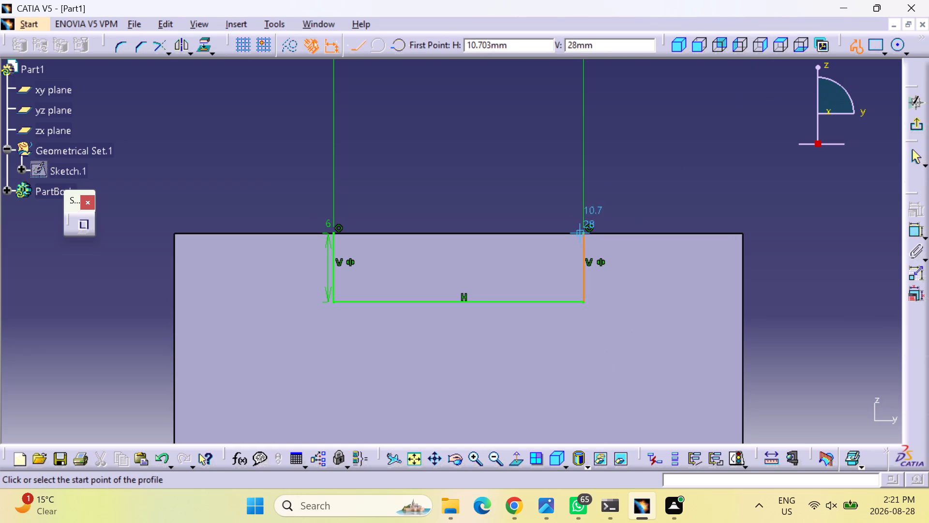
{"action": "left_click", "coordinate": [585, 232]}
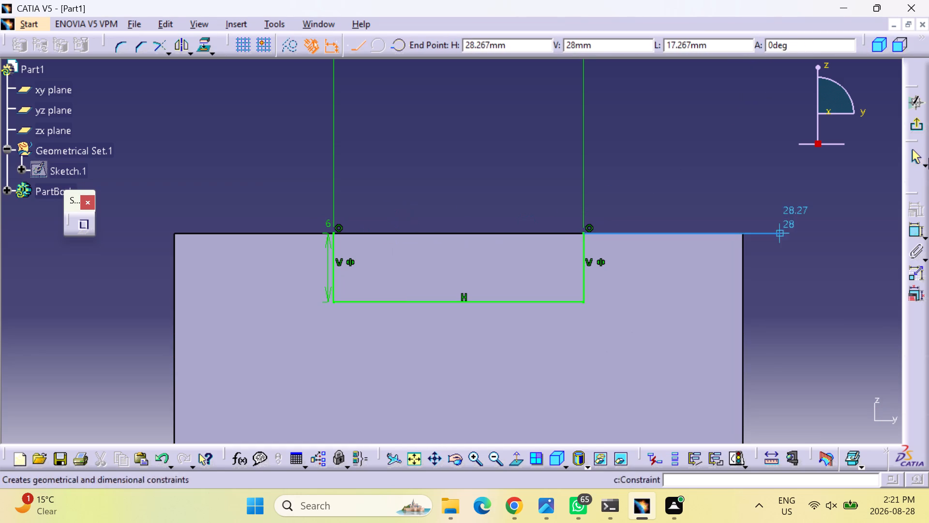
{"action": "left_click", "coordinate": [331, 230]}
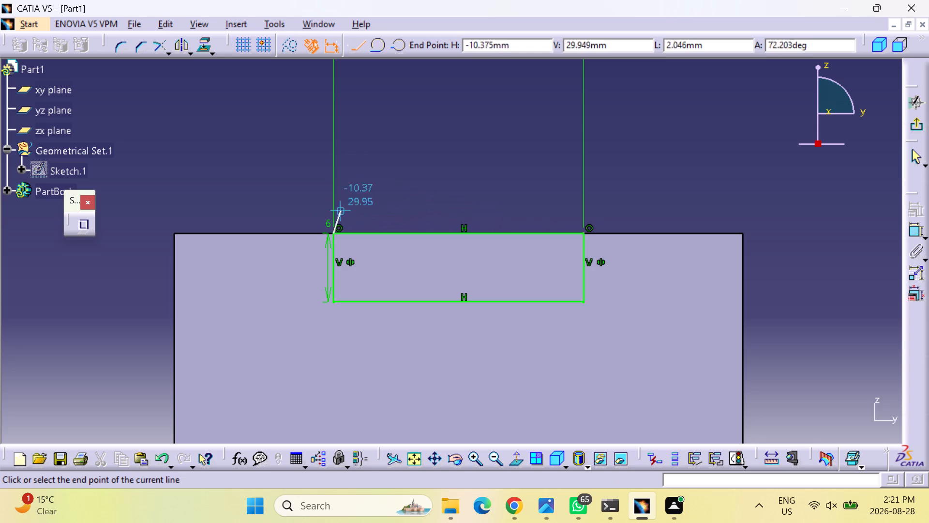
{"action": "key", "text": "Escape"}
{"action": "key", "text": "Escape"}
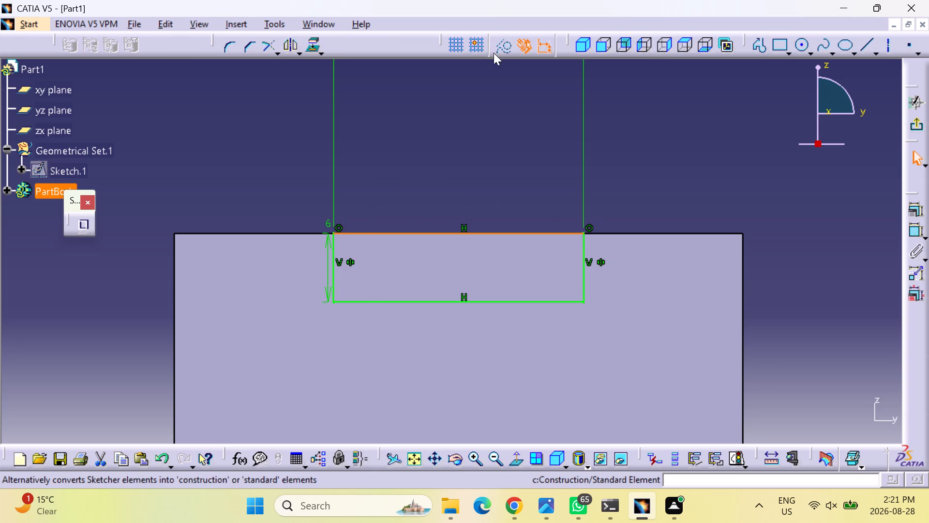
Convert the notch profile's top horizontal line to a construction element and exit the sketch.
{"action": "left_click", "coordinate": [504, 48]}
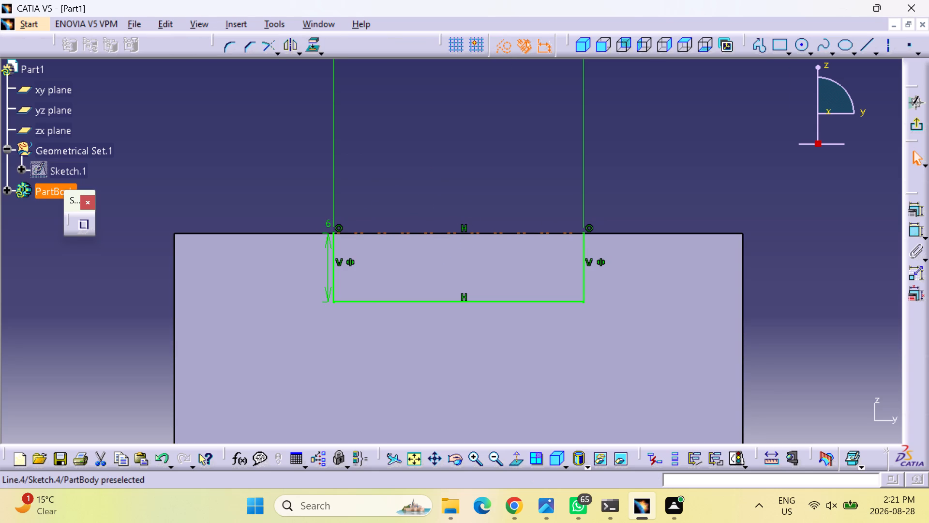
{"action": "left_click", "coordinate": [494, 233]}
{"action": "left_click", "coordinate": [745, 181]}
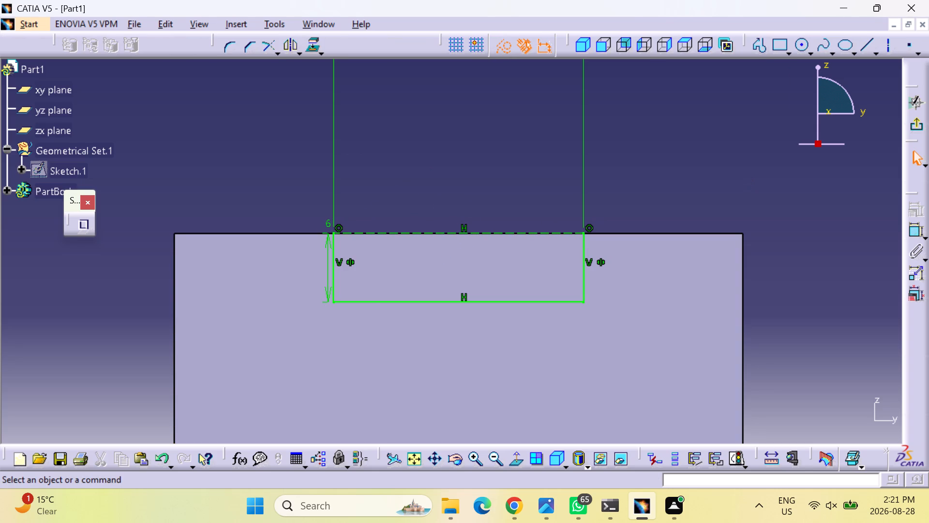
{"action": "left_click", "coordinate": [922, 127]}
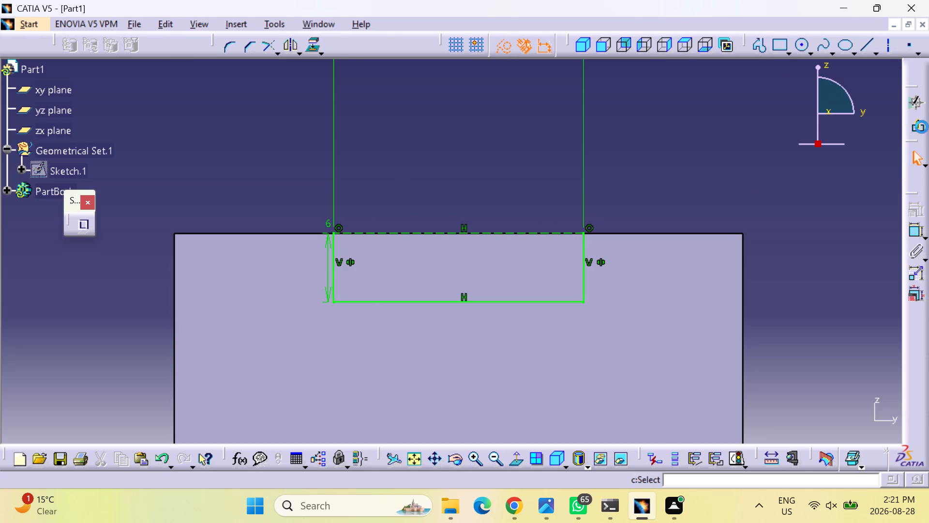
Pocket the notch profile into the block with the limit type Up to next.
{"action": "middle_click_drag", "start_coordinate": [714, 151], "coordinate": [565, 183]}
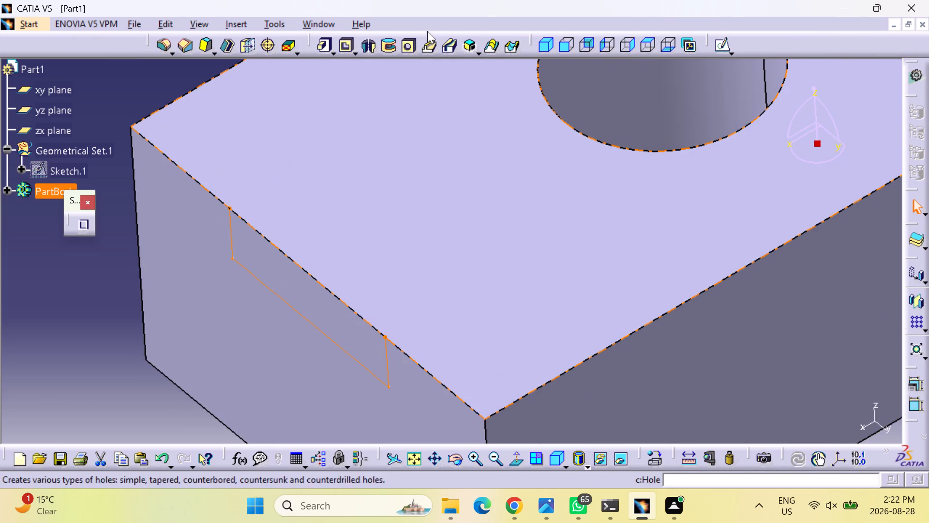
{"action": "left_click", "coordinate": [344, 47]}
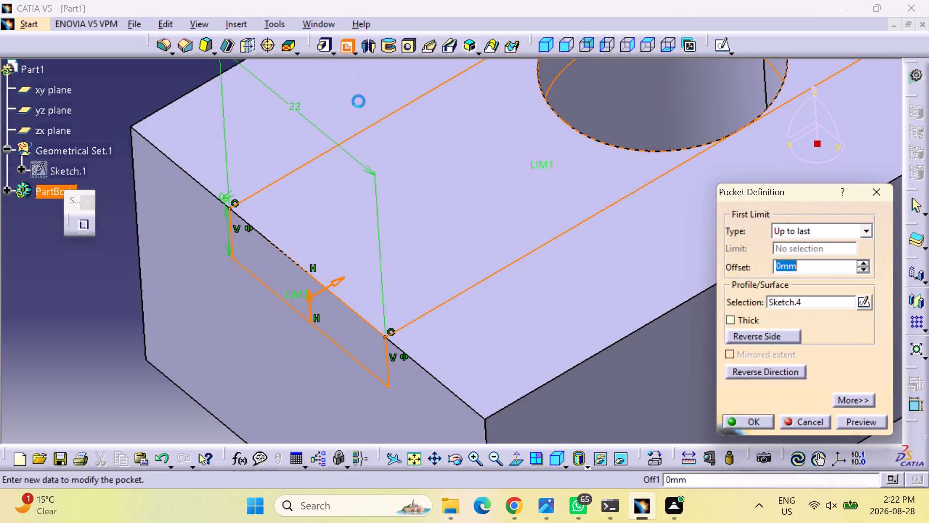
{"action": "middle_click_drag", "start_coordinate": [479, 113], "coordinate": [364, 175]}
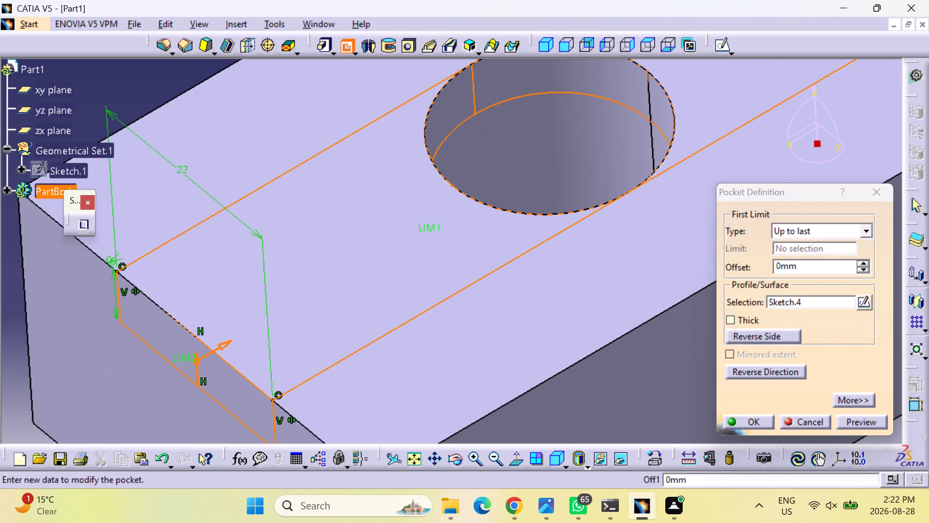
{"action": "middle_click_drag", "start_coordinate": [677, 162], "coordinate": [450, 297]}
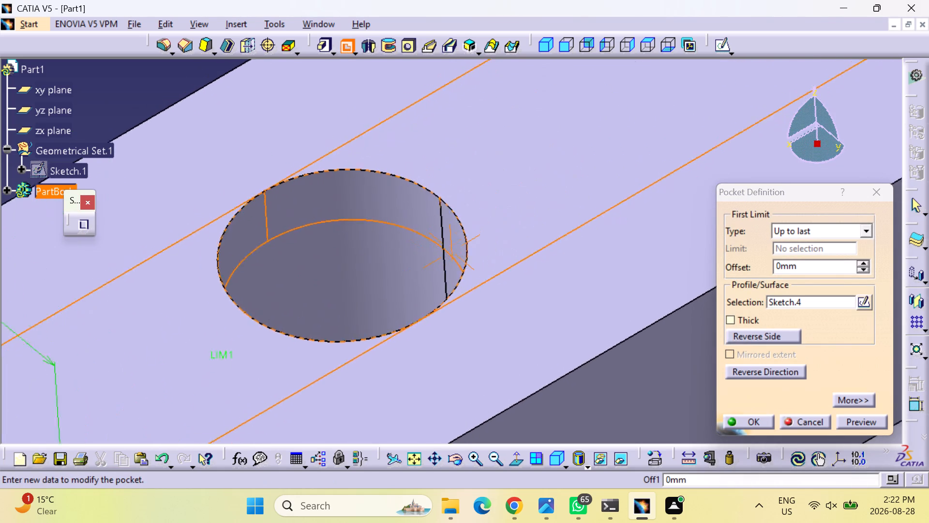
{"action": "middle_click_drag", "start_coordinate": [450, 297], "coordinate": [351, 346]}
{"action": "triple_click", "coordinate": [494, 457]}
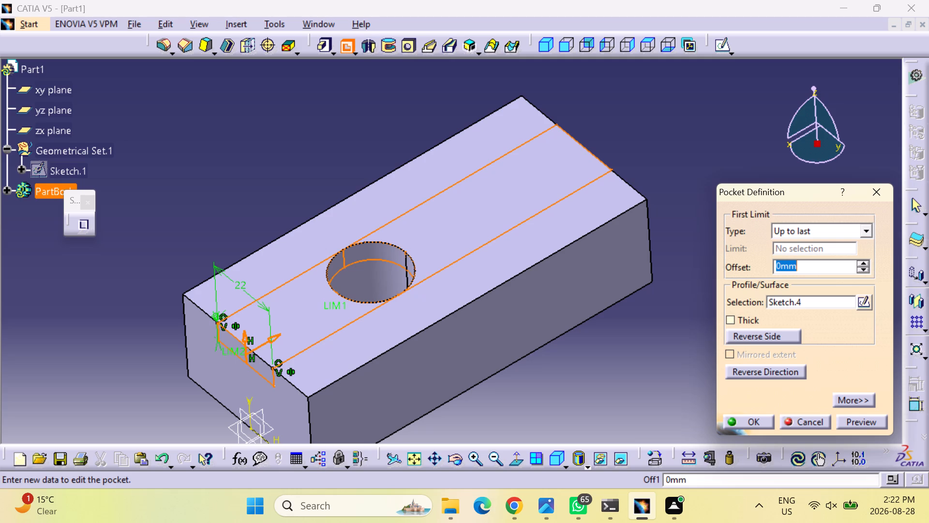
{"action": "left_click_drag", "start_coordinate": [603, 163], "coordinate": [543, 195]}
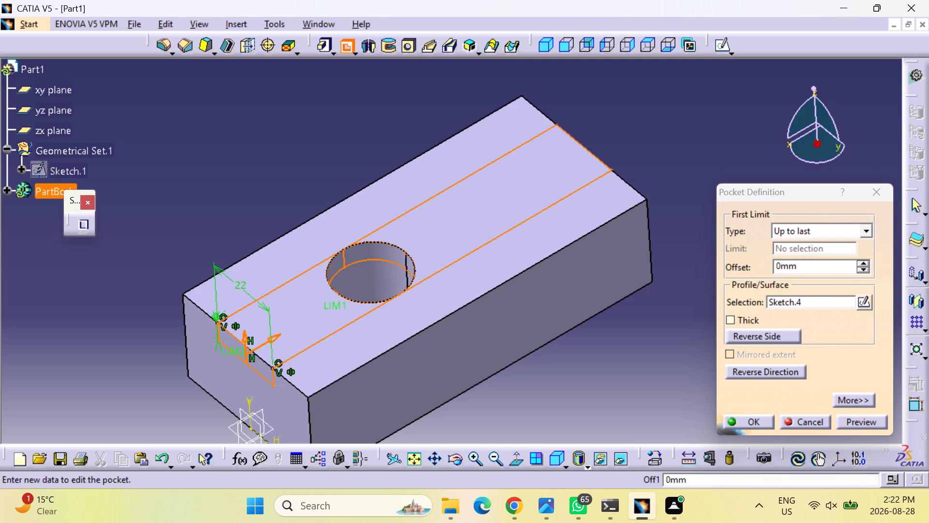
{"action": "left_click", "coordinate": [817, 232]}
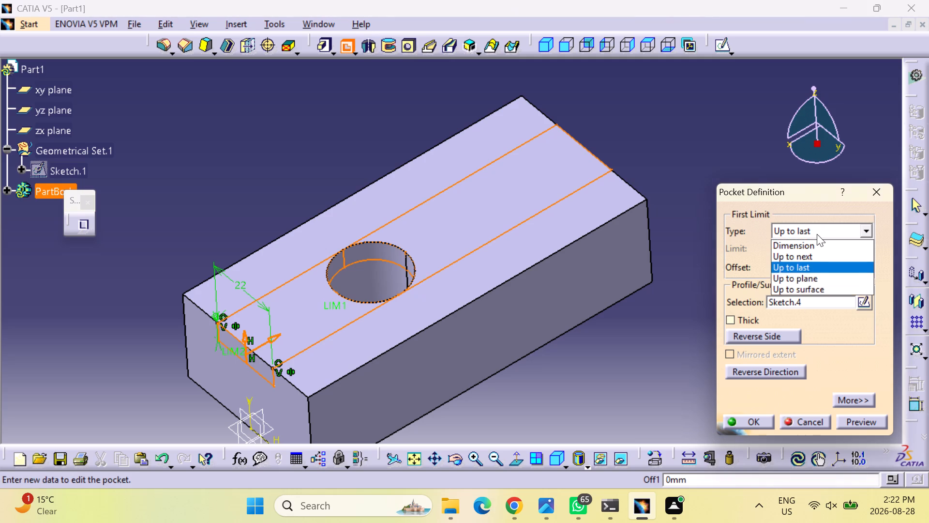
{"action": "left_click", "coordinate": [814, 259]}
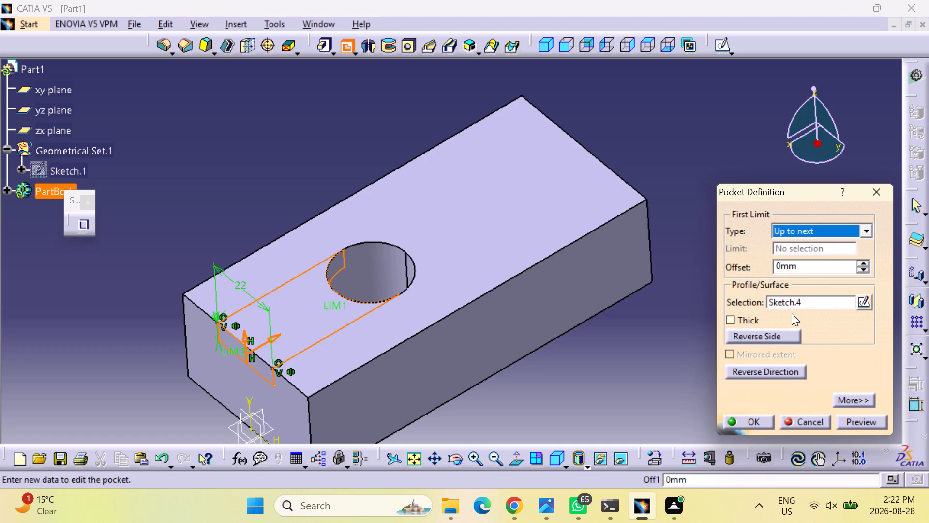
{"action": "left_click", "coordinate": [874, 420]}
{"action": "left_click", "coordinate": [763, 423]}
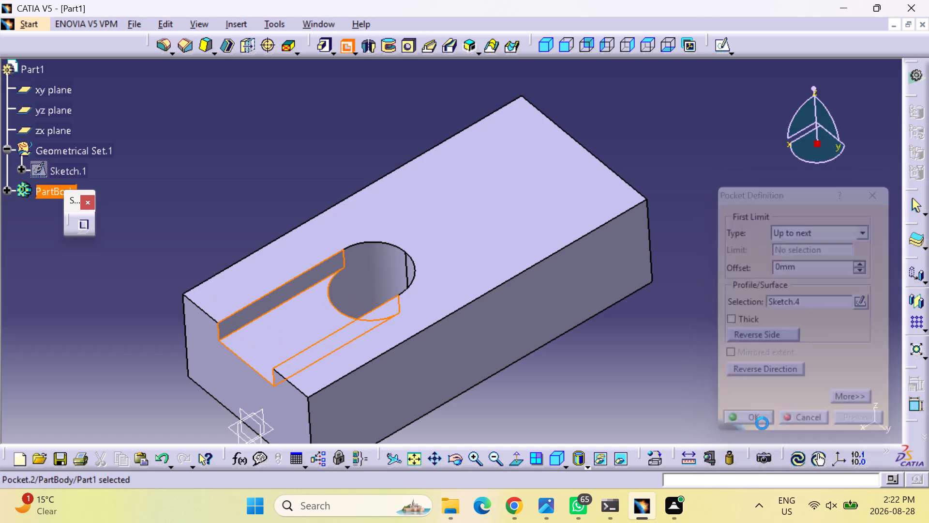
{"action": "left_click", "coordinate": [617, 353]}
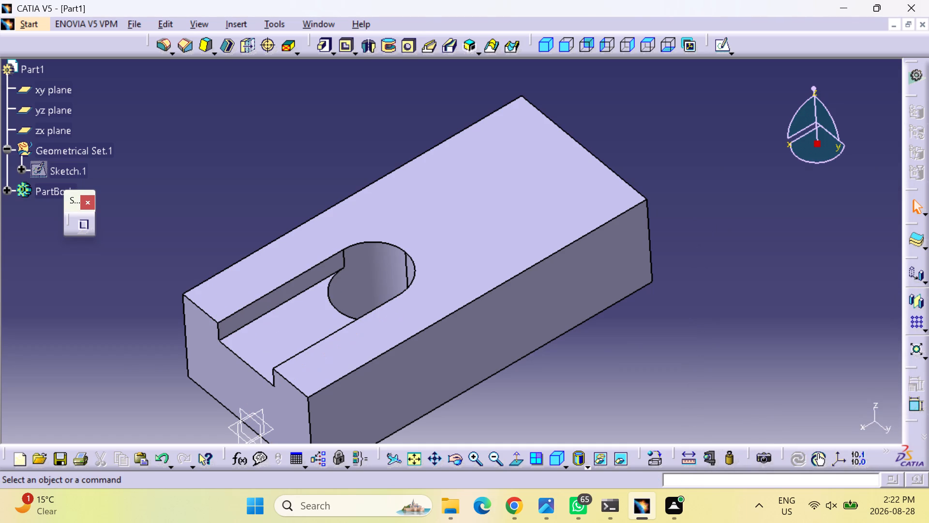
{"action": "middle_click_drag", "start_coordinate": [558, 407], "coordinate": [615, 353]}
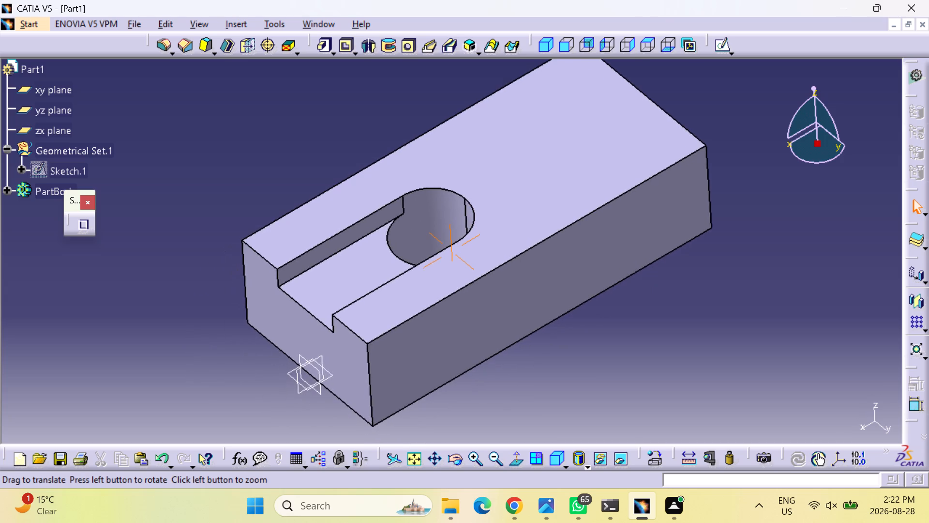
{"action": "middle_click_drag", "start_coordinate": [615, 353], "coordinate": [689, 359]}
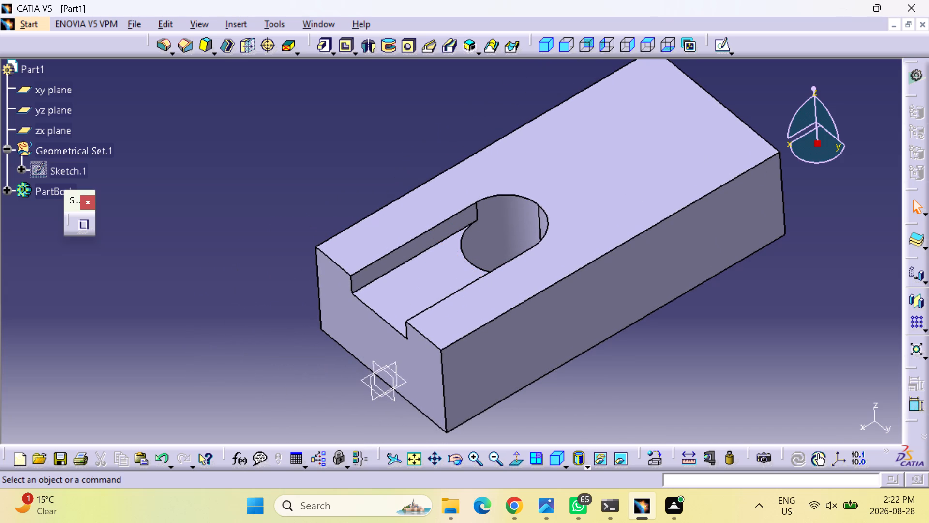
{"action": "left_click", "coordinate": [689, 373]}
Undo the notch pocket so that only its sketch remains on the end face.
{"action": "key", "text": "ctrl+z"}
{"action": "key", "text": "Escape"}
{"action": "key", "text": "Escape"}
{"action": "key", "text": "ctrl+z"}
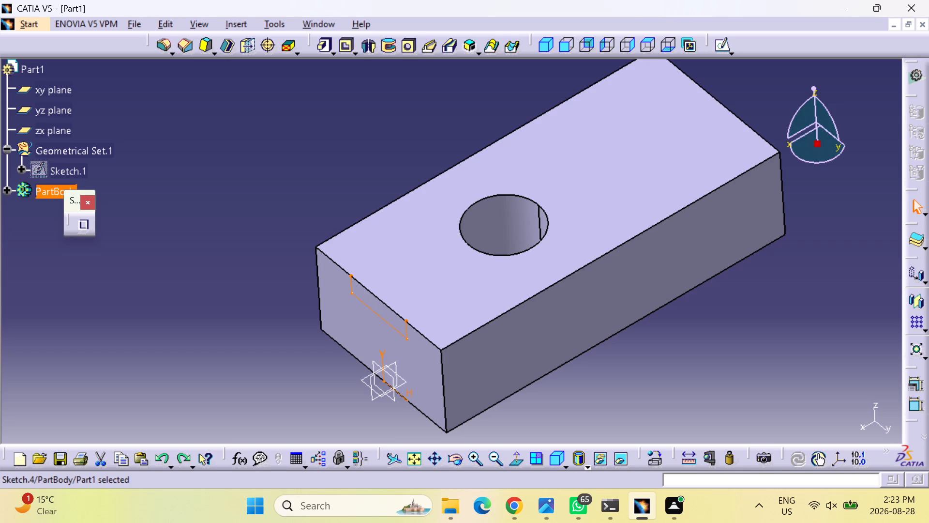
Set the through hole's circle diameter to 28 mm in Sketch.3 and exit the sketch.
{"action": "double_click", "coordinate": [505, 252]}
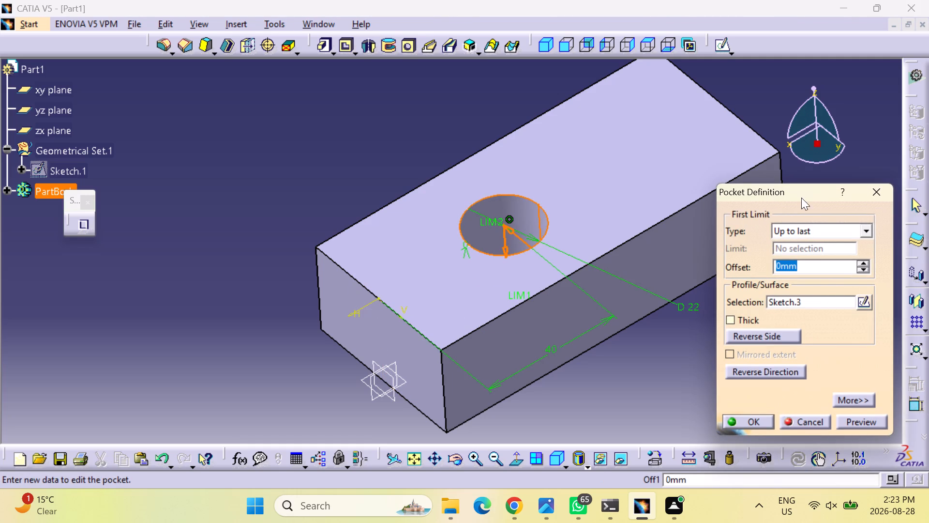
{"action": "left_click", "coordinate": [875, 195]}
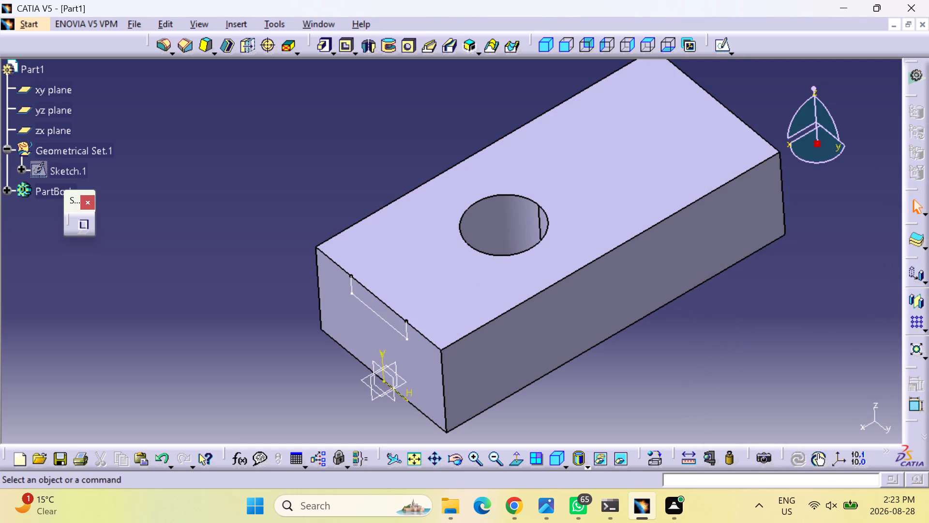
{"action": "left_click", "coordinate": [5, 192]}
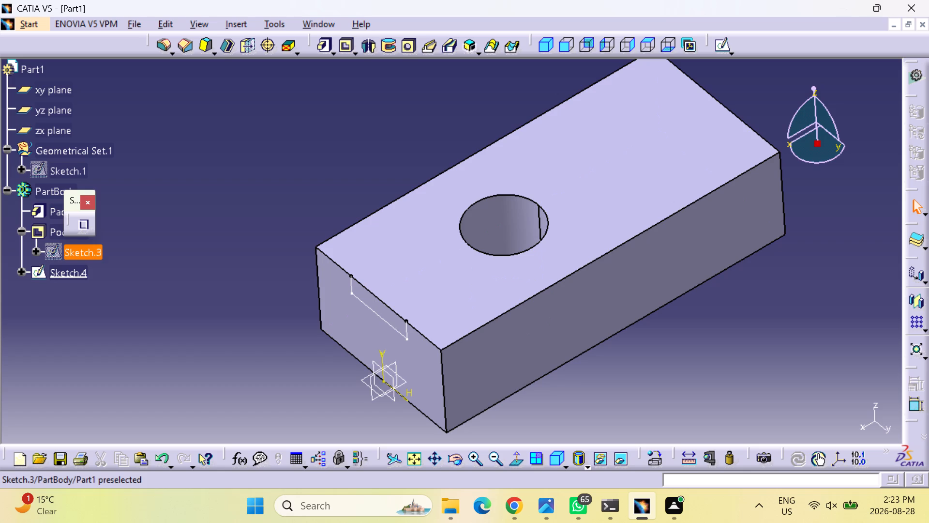
{"action": "double_click", "coordinate": [80, 255]}
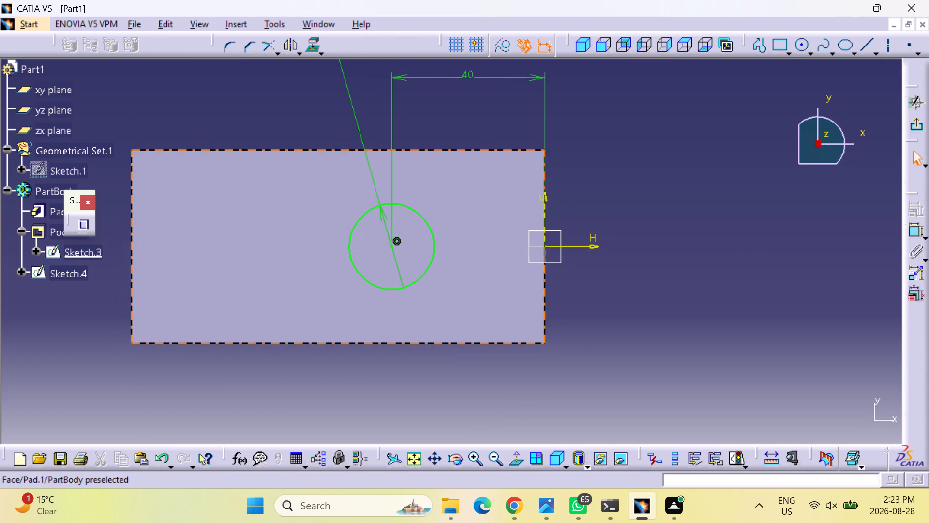
{"action": "middle_click_drag", "start_coordinate": [483, 92], "coordinate": [518, 171]}
{"action": "double_click", "coordinate": [368, 114]}
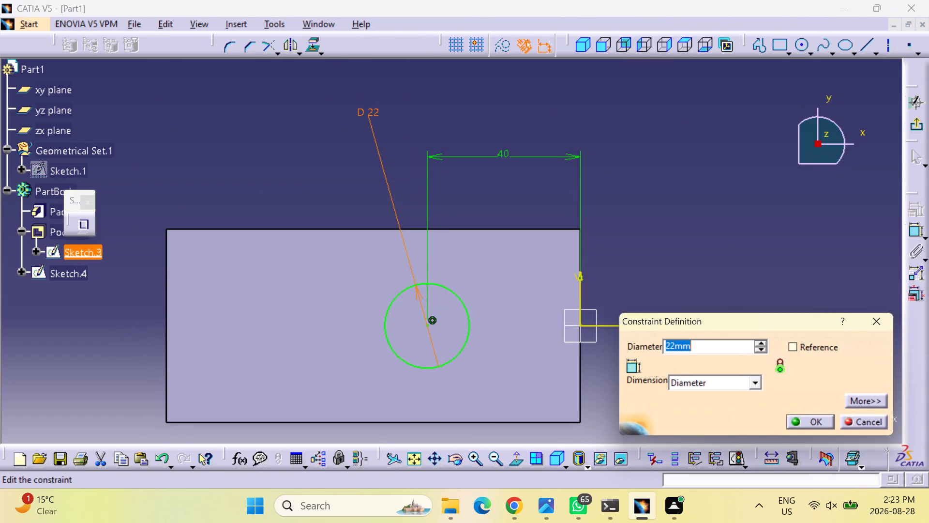
{"action": "type", "text": "28"}
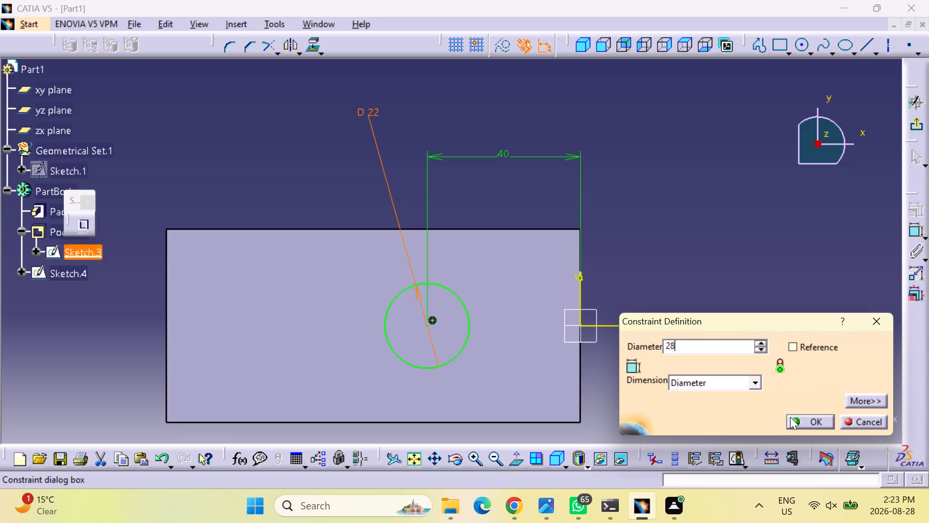
{"action": "left_click", "coordinate": [808, 427]}
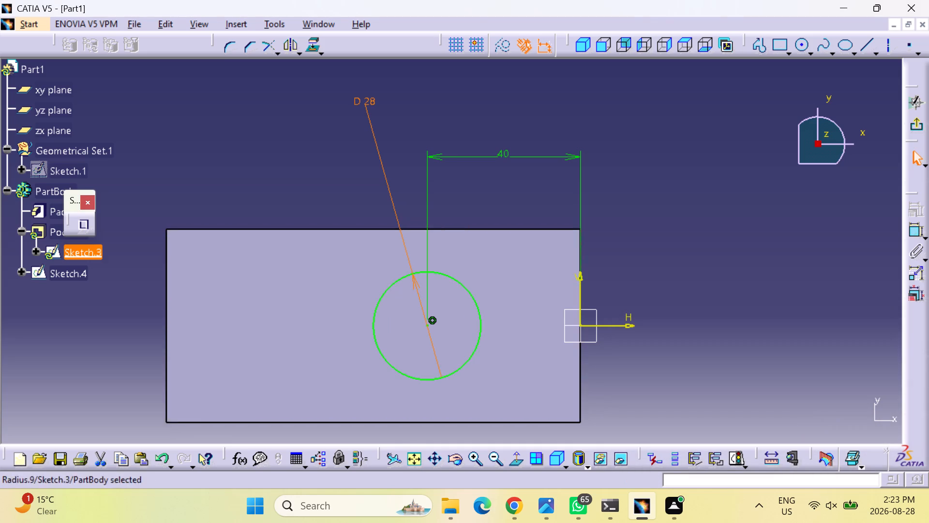
{"action": "left_click", "coordinate": [914, 122]}
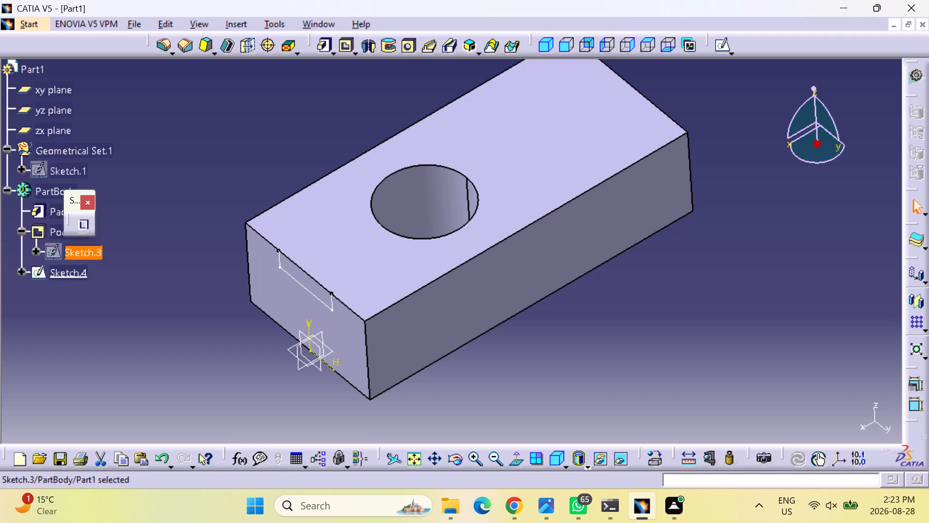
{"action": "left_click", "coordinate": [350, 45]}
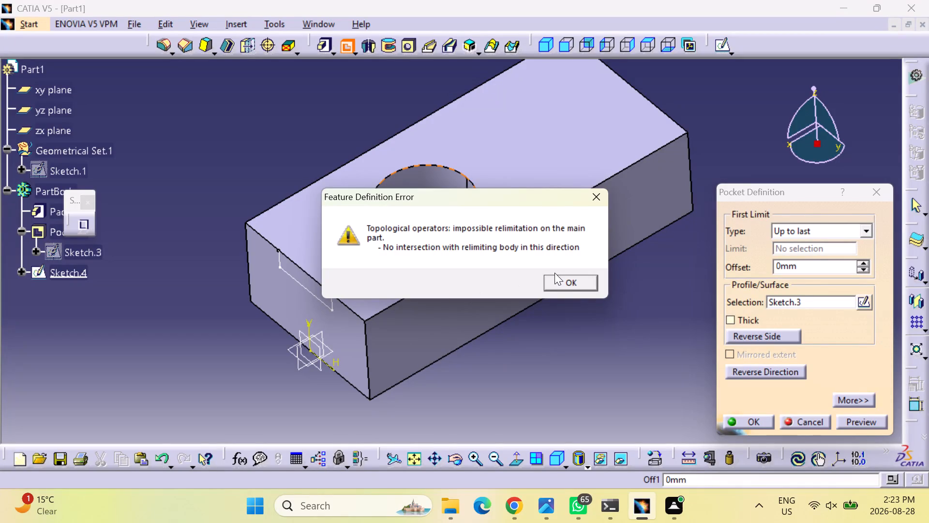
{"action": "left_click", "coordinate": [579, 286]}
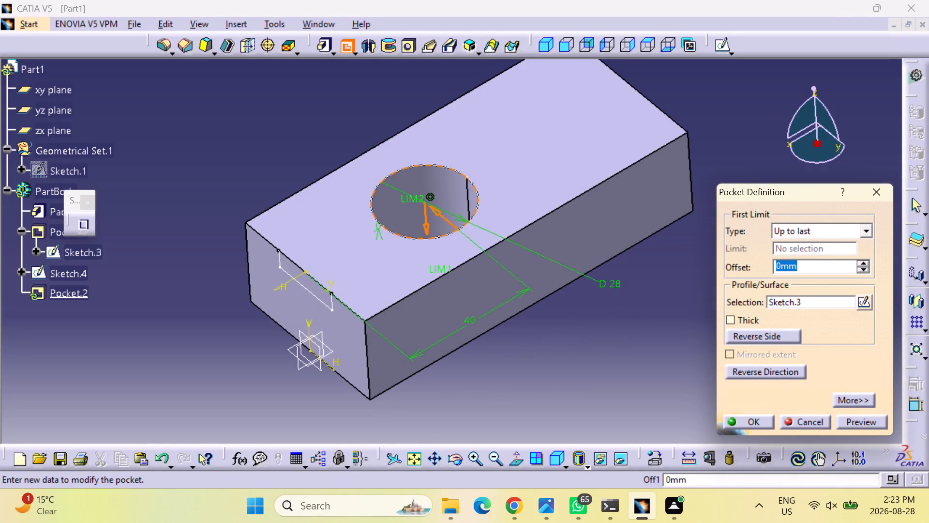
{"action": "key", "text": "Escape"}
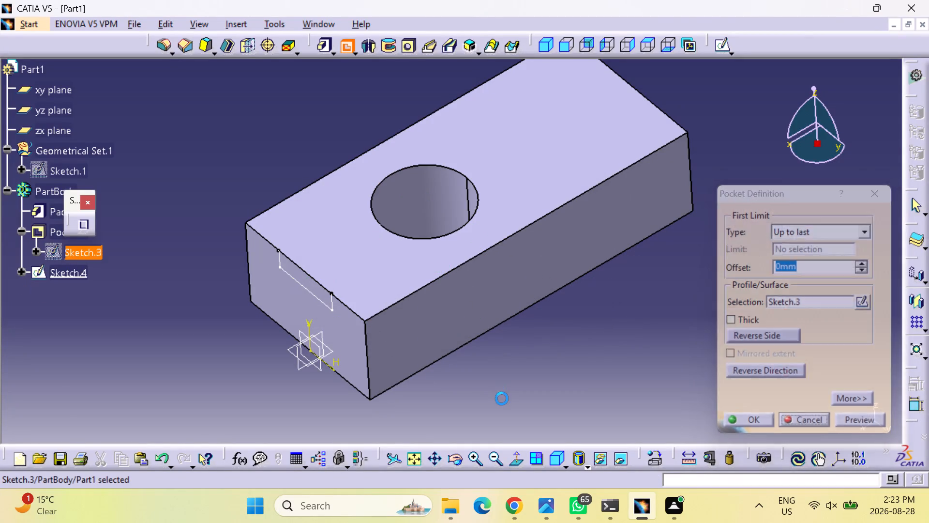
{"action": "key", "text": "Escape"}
Pocket the Sketch.4 notch profile into the block from the end face with the limit type Up to next.
{"action": "left_click", "coordinate": [300, 285]}
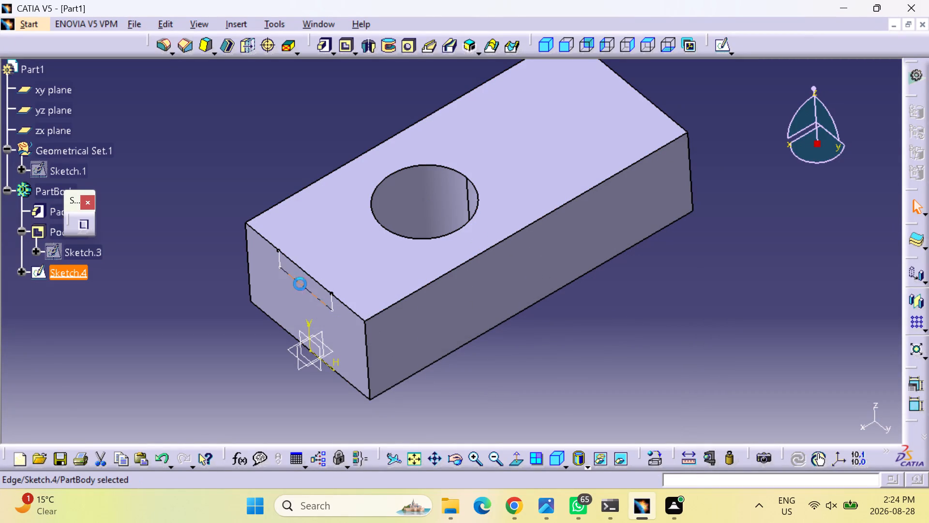
{"action": "left_click", "coordinate": [281, 261], "text": "ctrl"}
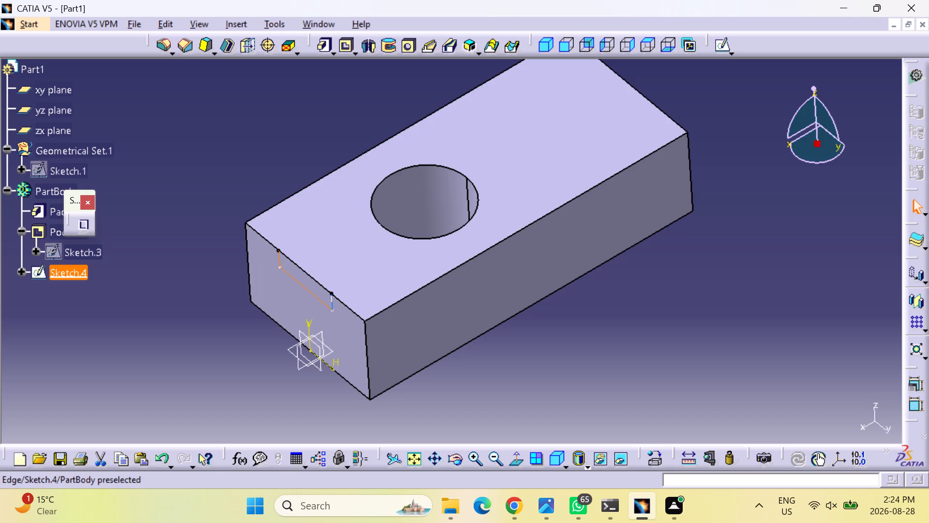
{"action": "left_click", "coordinate": [330, 302], "text": "ctrl"}
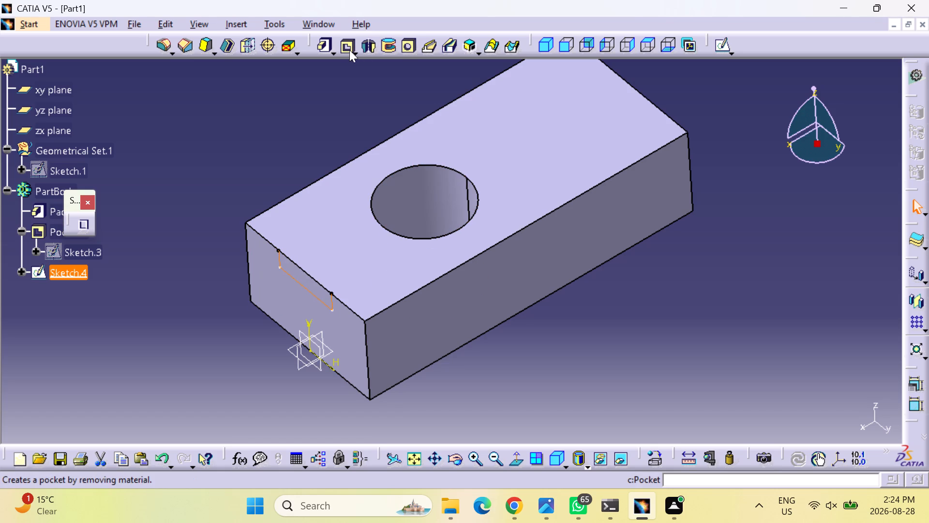
{"action": "left_click", "coordinate": [349, 44]}
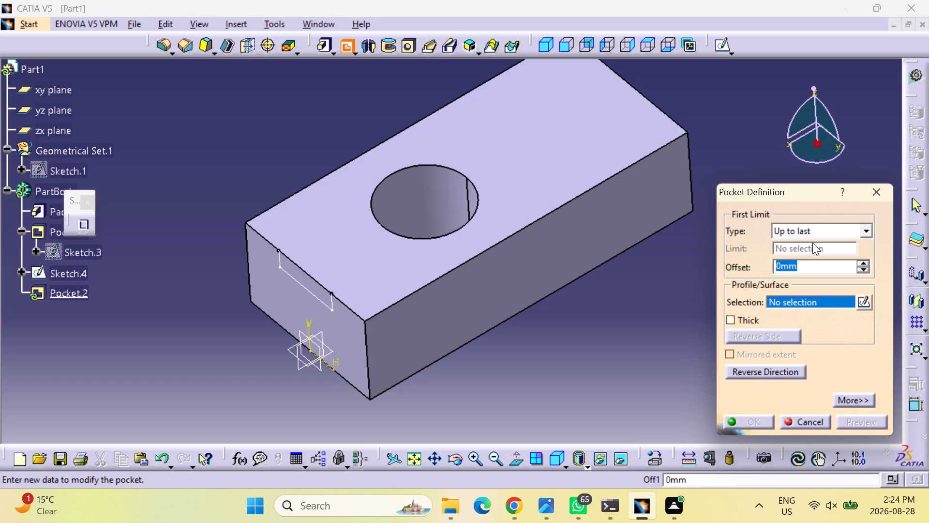
{"action": "left_click", "coordinate": [322, 301]}
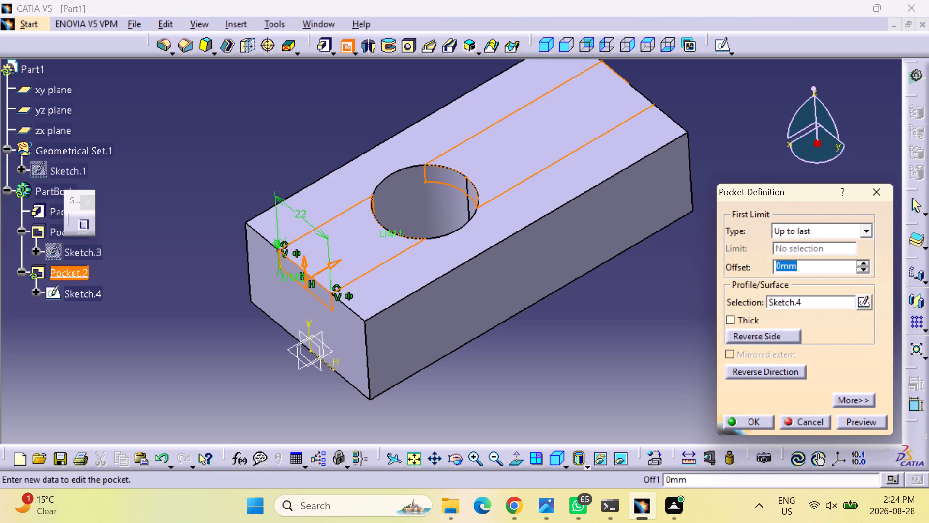
{"action": "left_click", "coordinate": [821, 234]}
{"action": "left_click", "coordinate": [827, 256]}
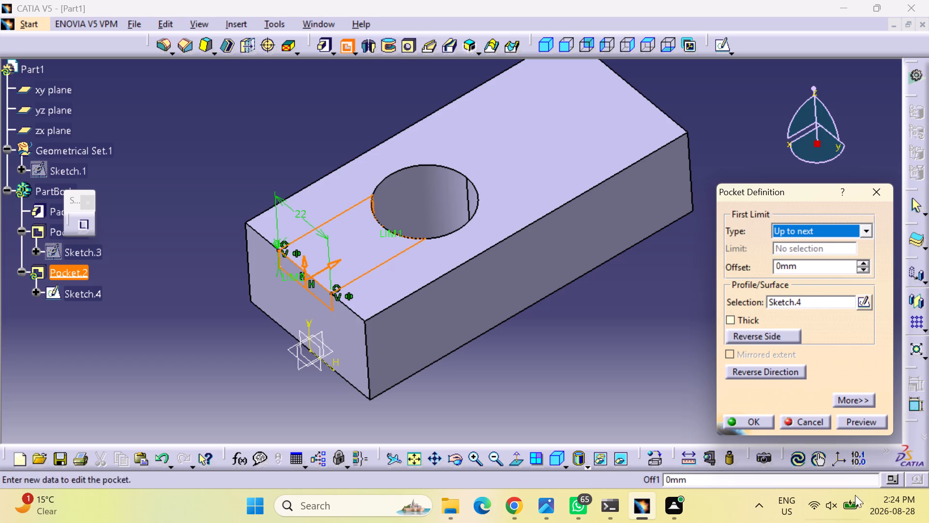
{"action": "left_click", "coordinate": [875, 423]}
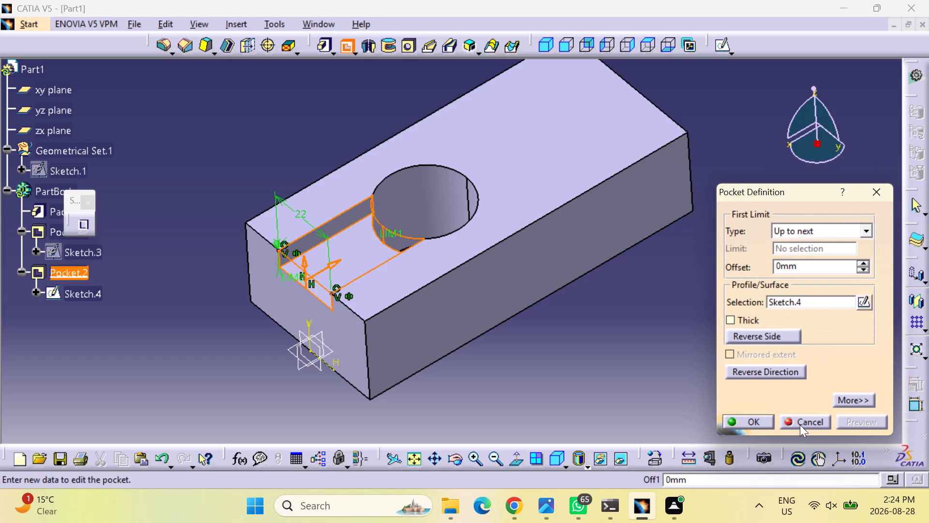
{"action": "left_click", "coordinate": [750, 423]}
{"action": "left_click", "coordinate": [655, 382]}
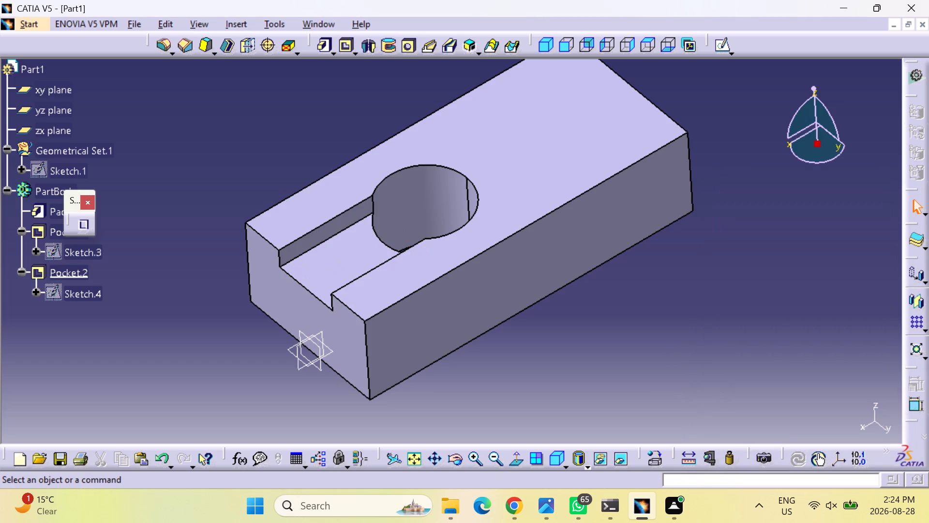
Inspect the notch and through hole from several angles, and restore the standard isometric view.
{"action": "middle_click_drag", "start_coordinate": [275, 346], "coordinate": [332, 406]}
{"action": "right_click_drag", "start_coordinate": [274, 346], "coordinate": [332, 406]}
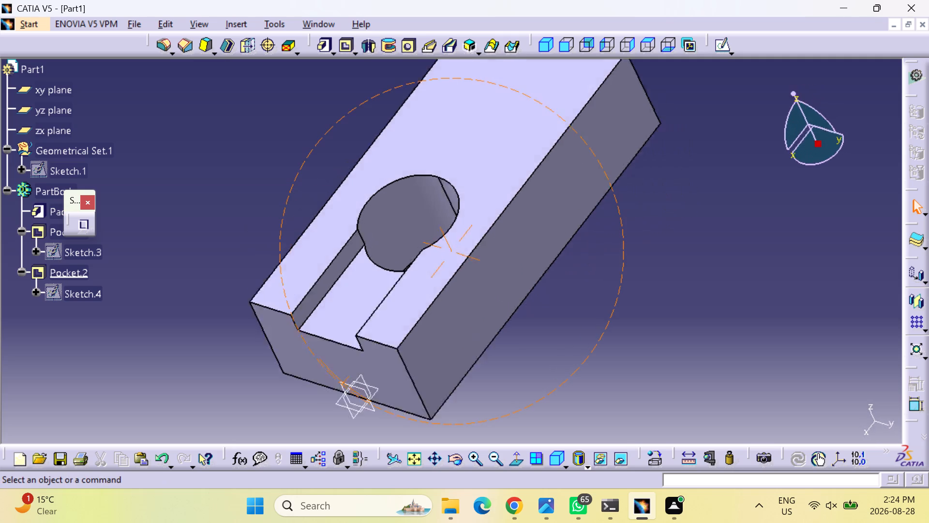
{"action": "middle_click_drag", "start_coordinate": [332, 406], "coordinate": [555, 351]}
{"action": "right_click_drag", "start_coordinate": [332, 406], "coordinate": [555, 351]}
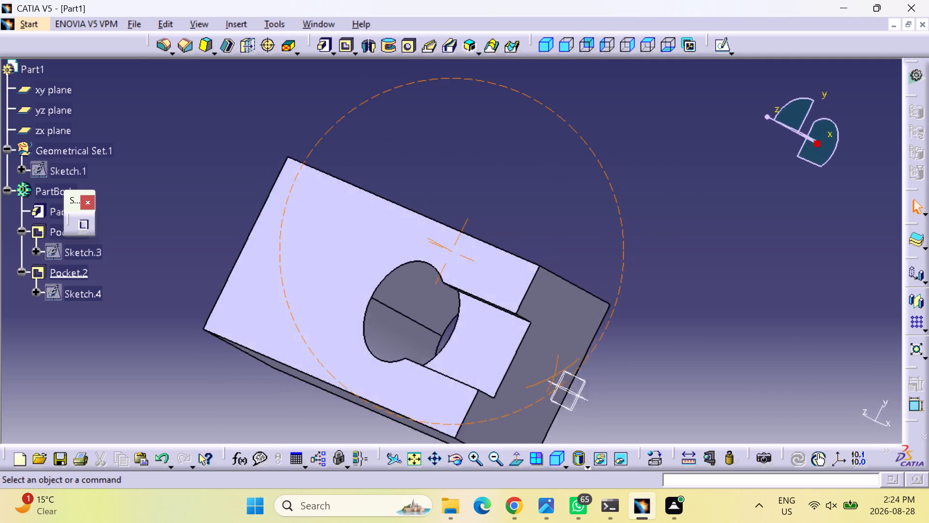
{"action": "middle_click_drag", "start_coordinate": [555, 351], "coordinate": [225, 378]}
{"action": "right_click_drag", "start_coordinate": [555, 351], "coordinate": [225, 378]}
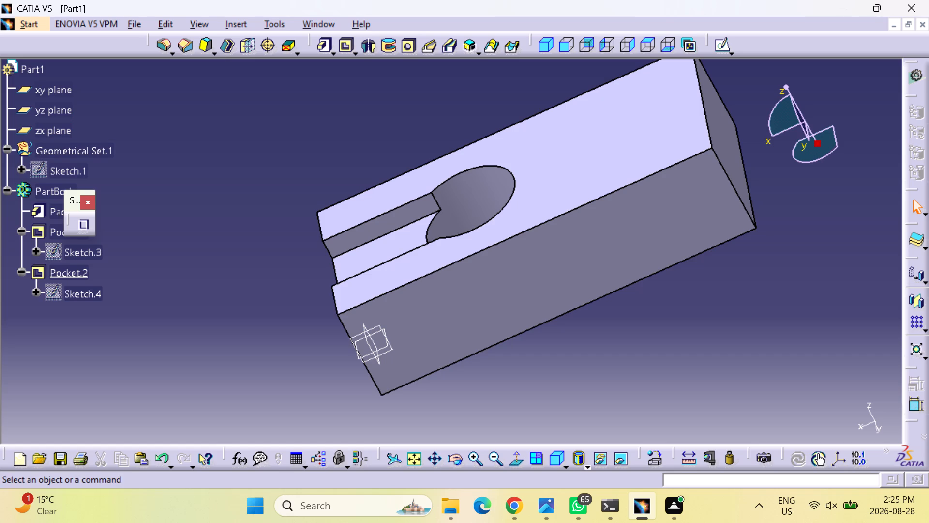
{"action": "left_click", "coordinate": [545, 42]}
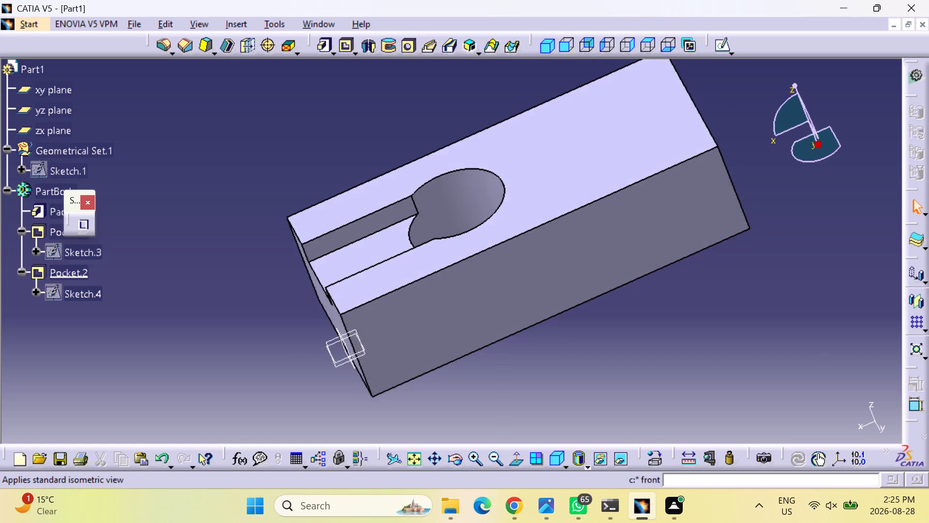
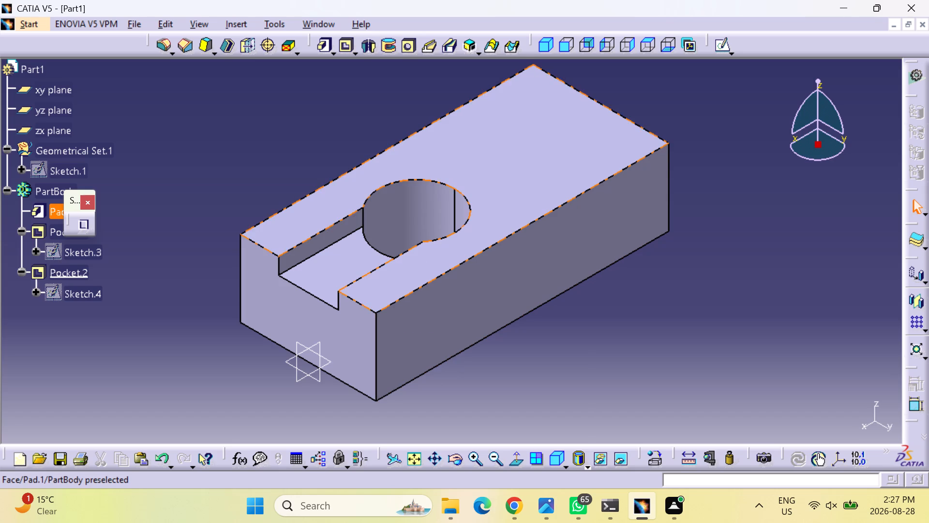
Open the definition of the through hole's pocket and close it without changes.
{"action": "double_click", "coordinate": [429, 204]}
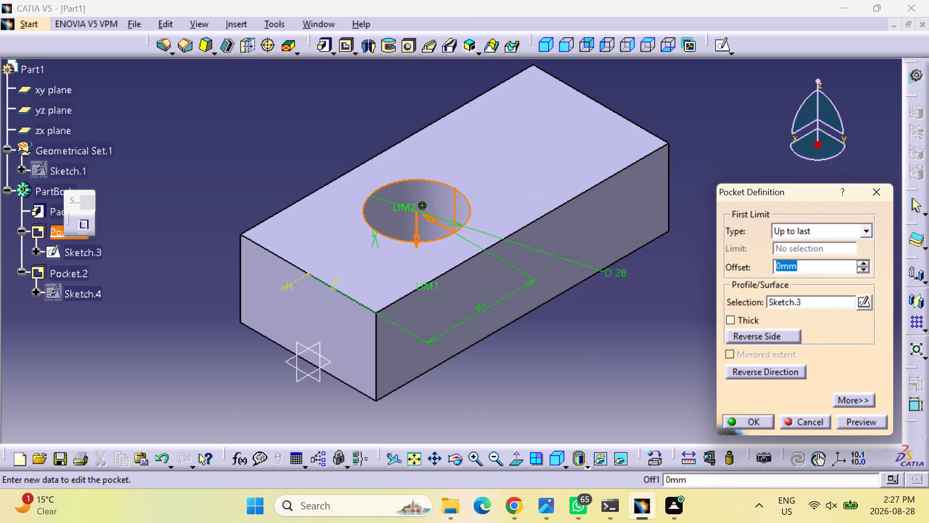
{"action": "left_click", "coordinate": [879, 194]}
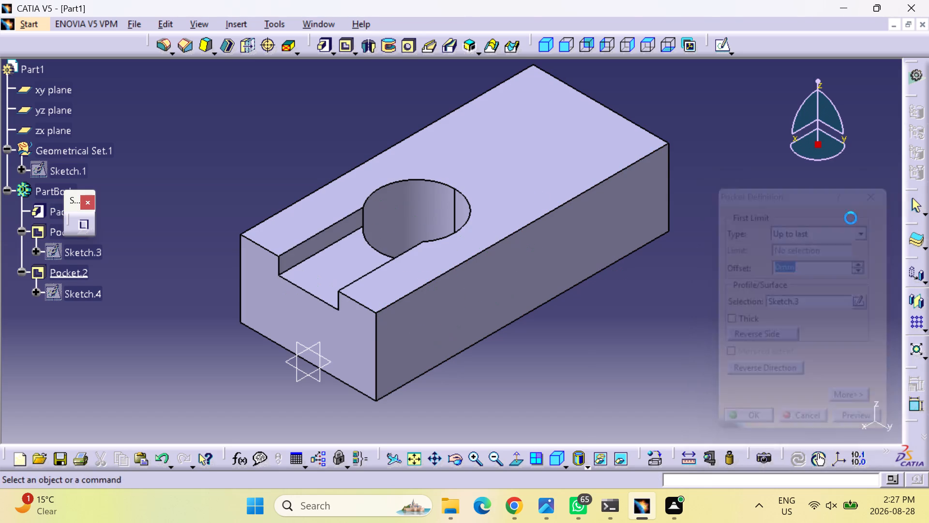
Start a sketch on the block's top face and draw a vertical line about 50 mm long across its full width, beside the hole.
{"action": "left_click", "coordinate": [504, 151]}
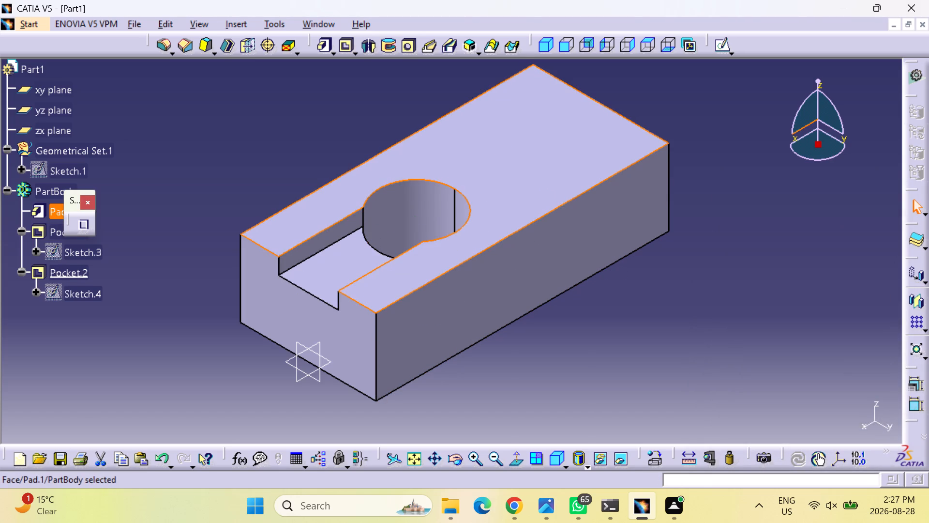
{"action": "left_click", "coordinate": [718, 55]}
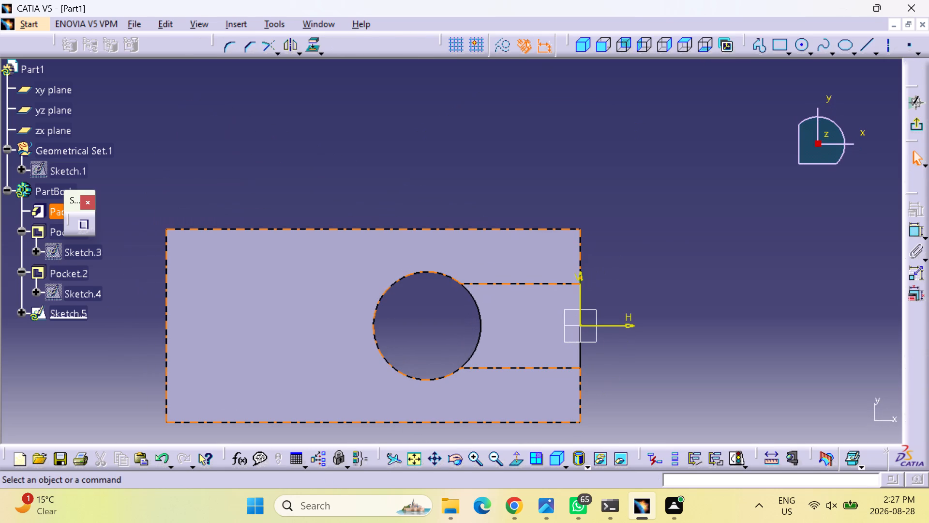
{"action": "middle_click_drag", "start_coordinate": [364, 394], "coordinate": [431, 294]}
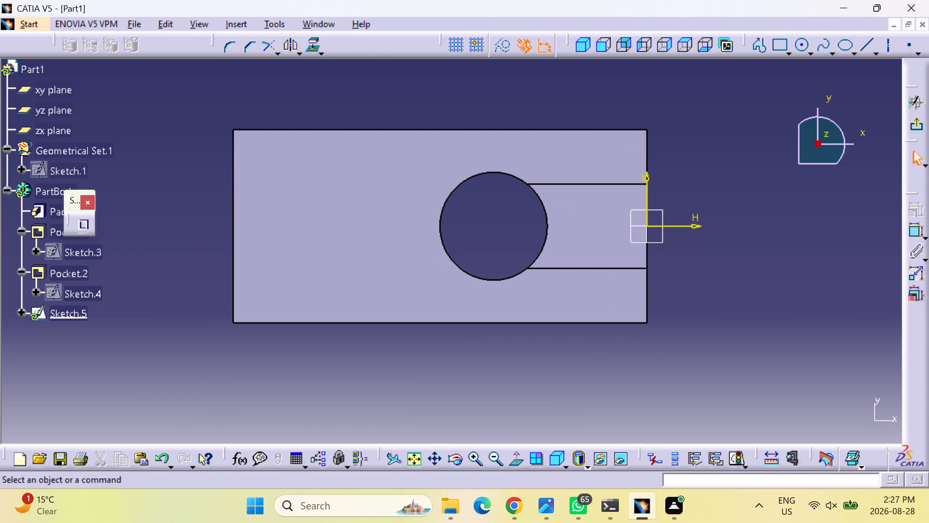
{"action": "left_click", "coordinate": [757, 48]}
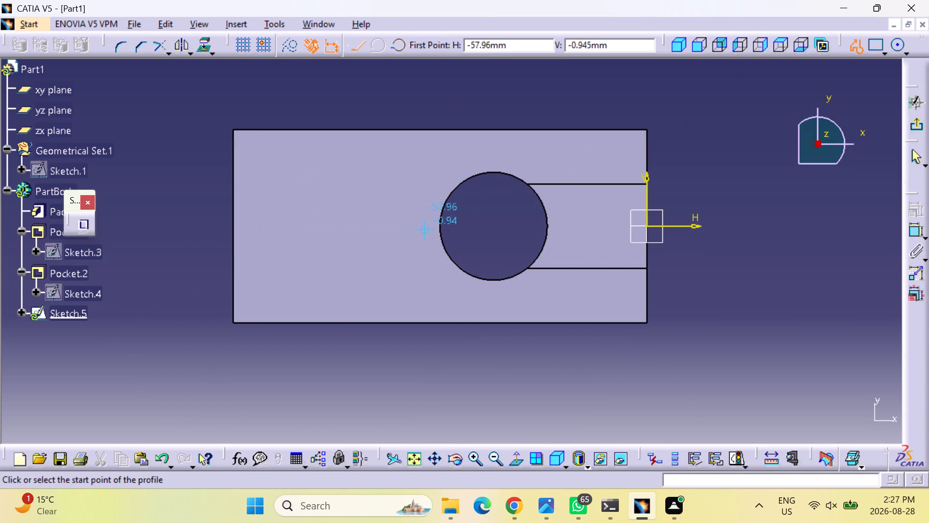
{"action": "left_click", "coordinate": [432, 130]}
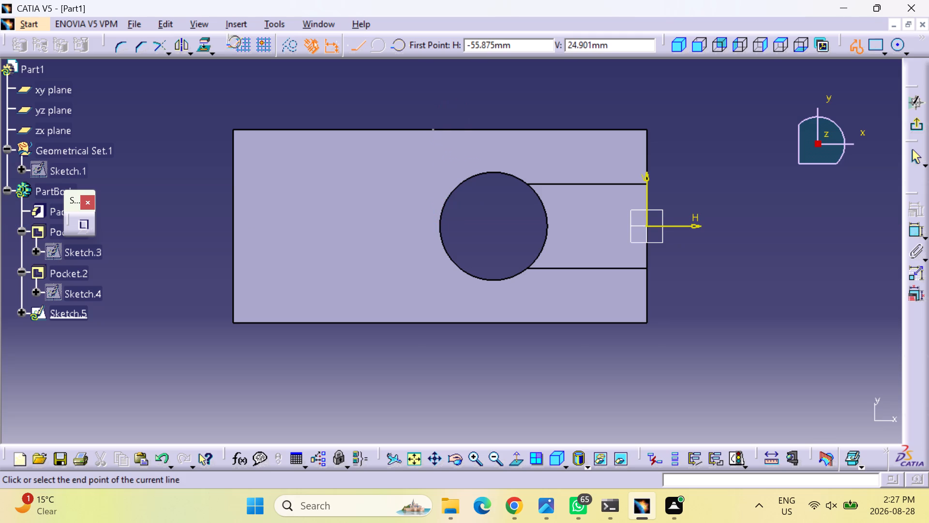
{"action": "left_click", "coordinate": [434, 322]}
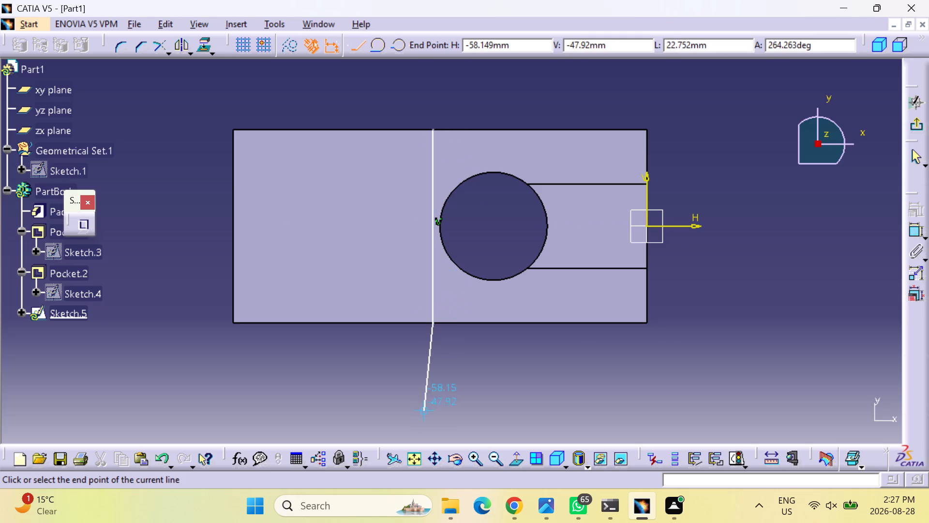
{"action": "key", "text": "Escape"}
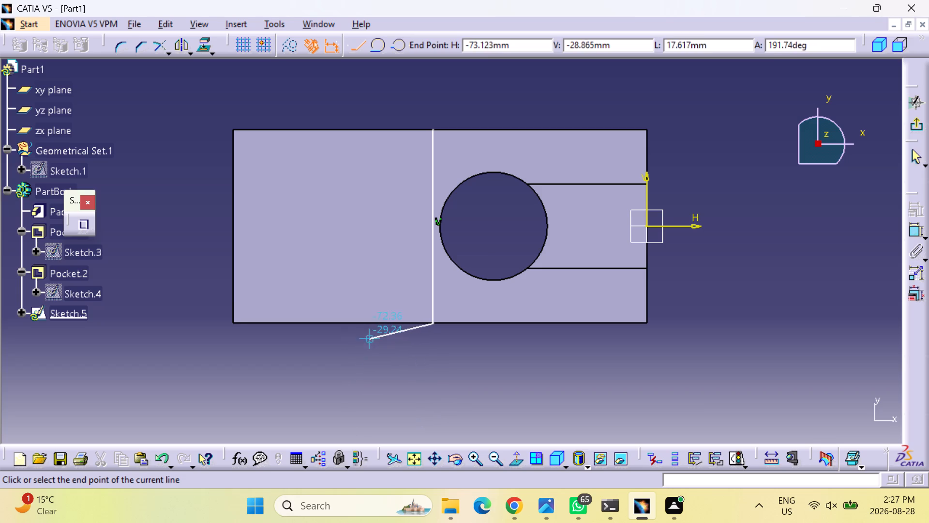
{"action": "key", "text": "Escape"}
{"action": "key", "text": "Escape"}
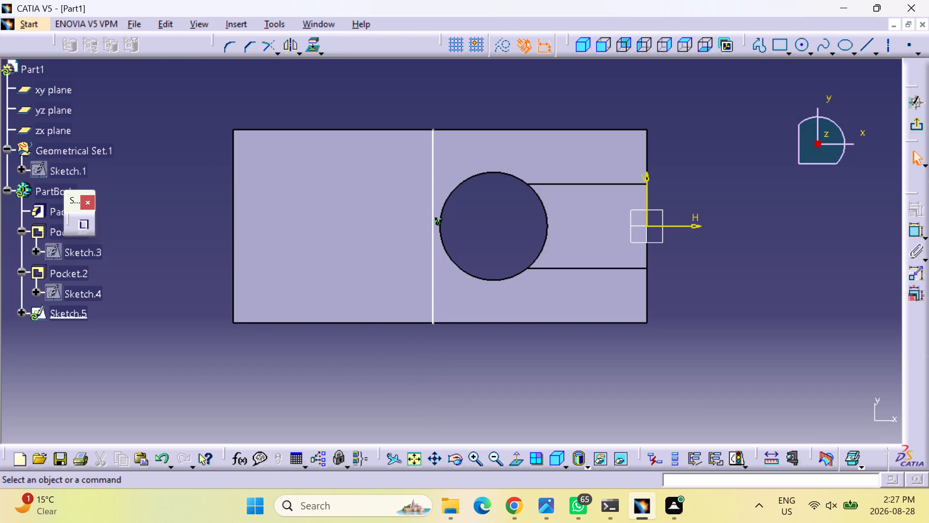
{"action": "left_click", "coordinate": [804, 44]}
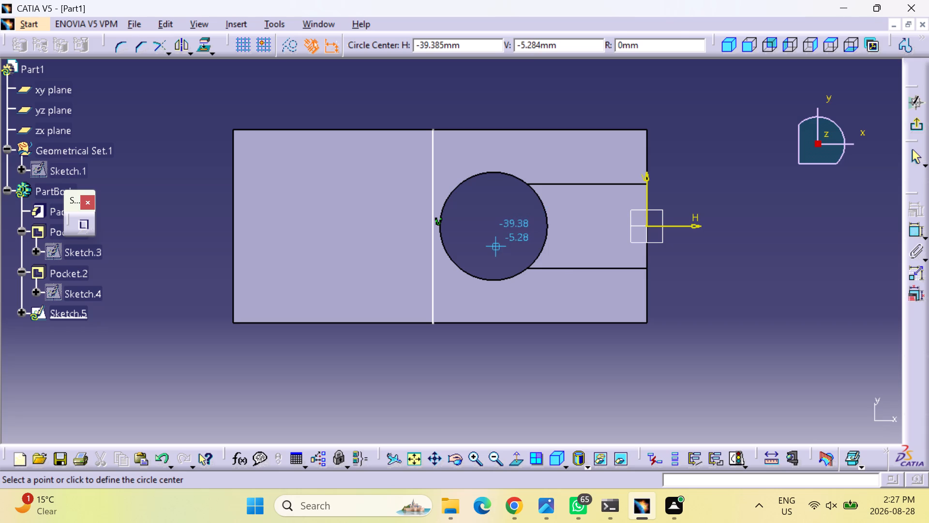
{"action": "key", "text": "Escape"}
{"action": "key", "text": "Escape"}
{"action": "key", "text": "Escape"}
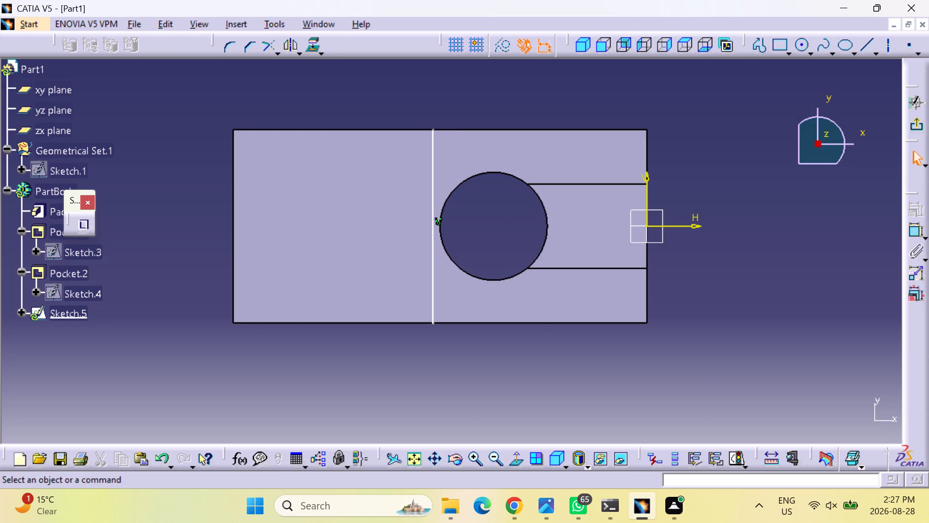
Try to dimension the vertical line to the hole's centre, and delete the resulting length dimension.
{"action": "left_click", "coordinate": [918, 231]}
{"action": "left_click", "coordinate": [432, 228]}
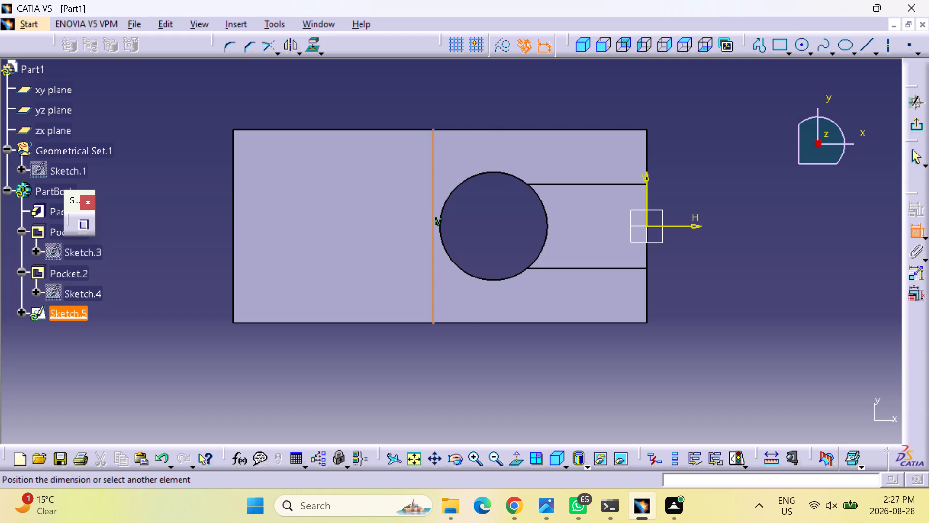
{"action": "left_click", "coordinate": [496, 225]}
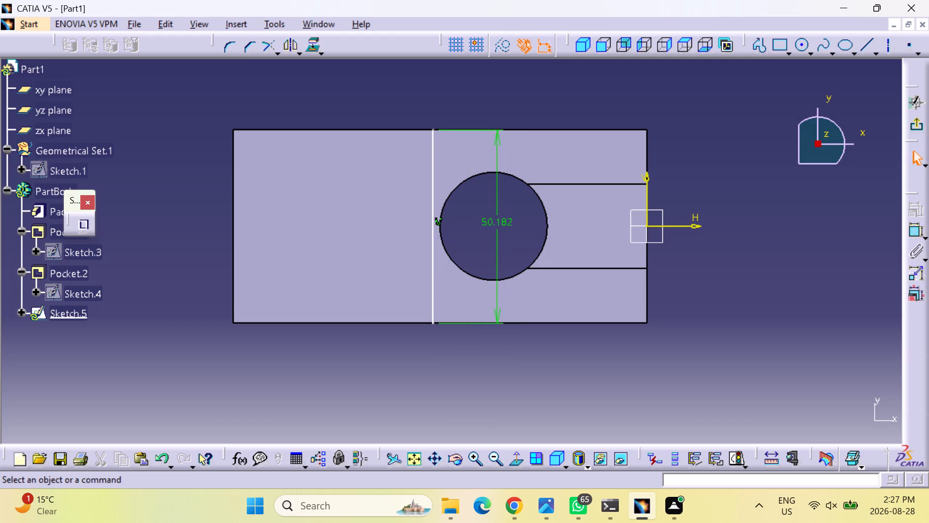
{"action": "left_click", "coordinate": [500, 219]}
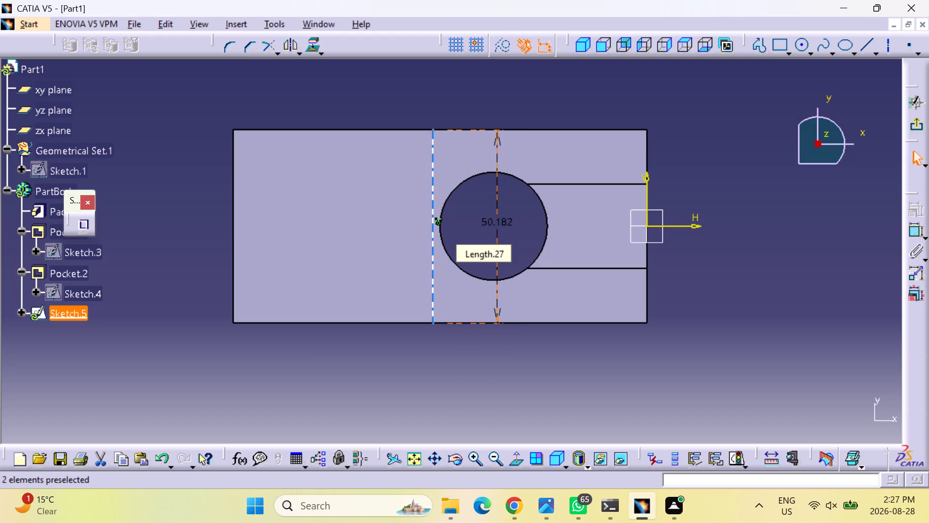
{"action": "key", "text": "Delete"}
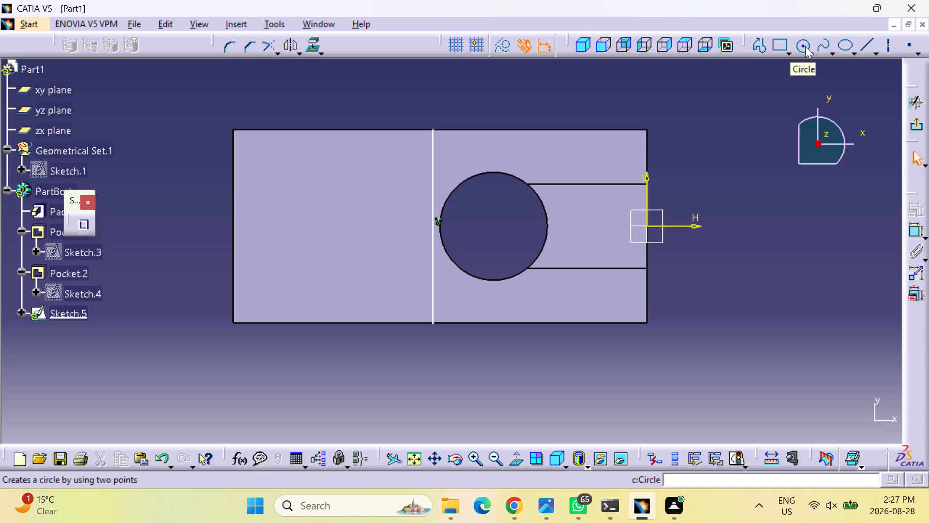
Place a sketch point near the hole's centre and constrain it concentric with the hole's circular edge.
{"action": "left_click", "coordinate": [909, 42]}
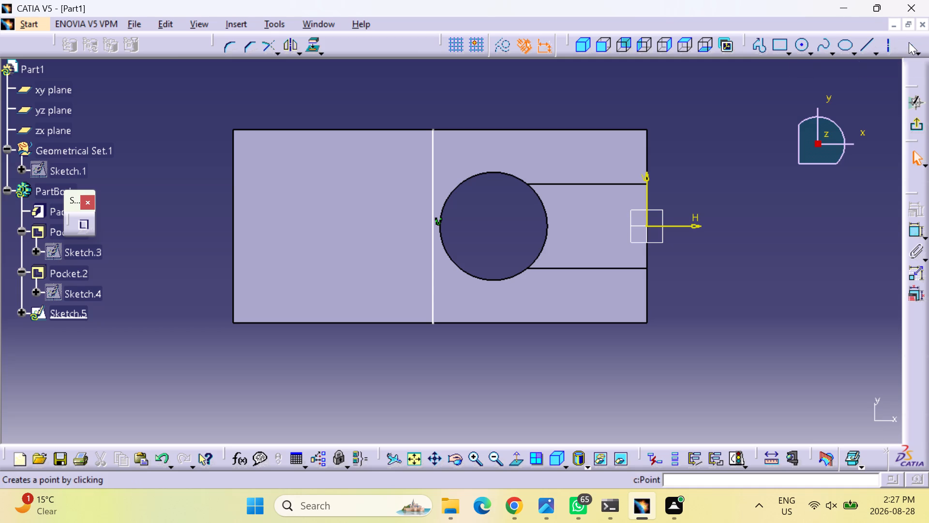
{"action": "left_click", "coordinate": [497, 226]}
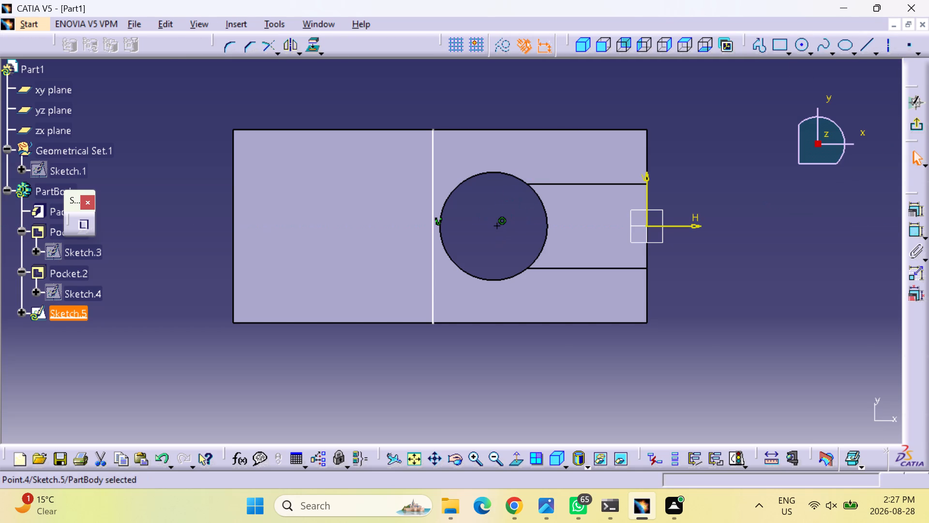
{"action": "left_click", "coordinate": [915, 227]}
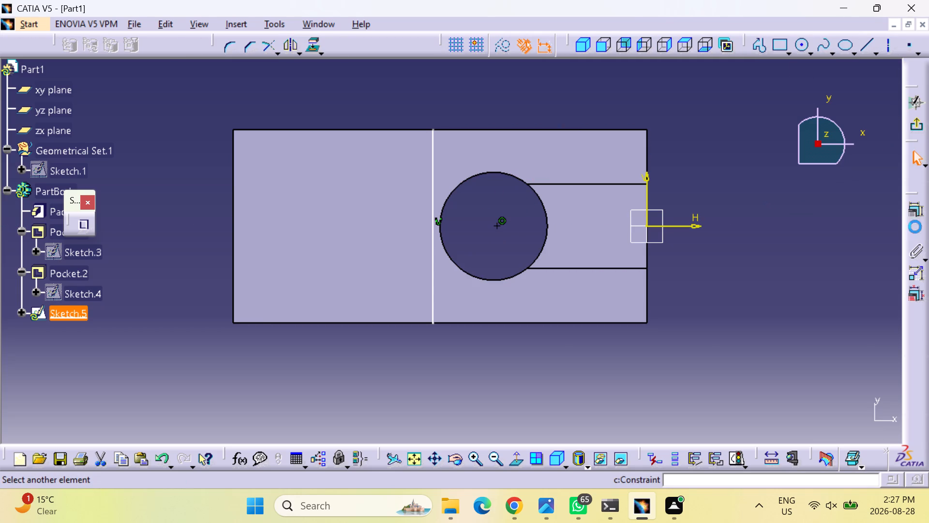
{"action": "left_click", "coordinate": [515, 275]}
{"action": "right_click", "coordinate": [508, 253]}
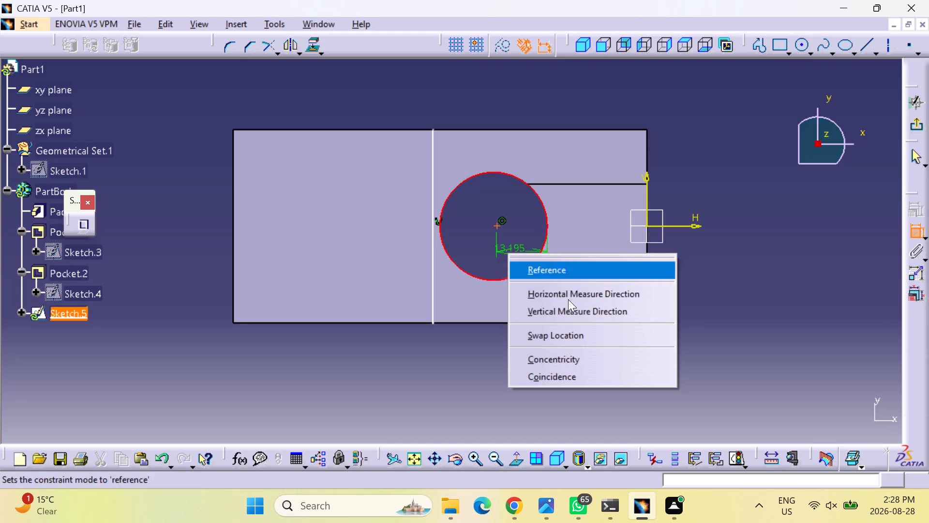
{"action": "left_click", "coordinate": [563, 359]}
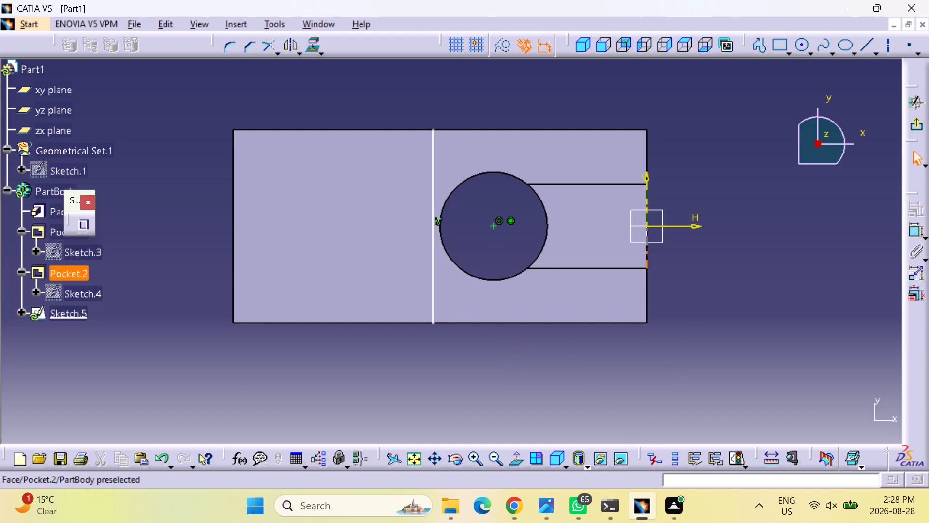
Dimension the distance between the centre point and the vertical line, and set it to 13 mm.
{"action": "left_click", "coordinate": [913, 231]}
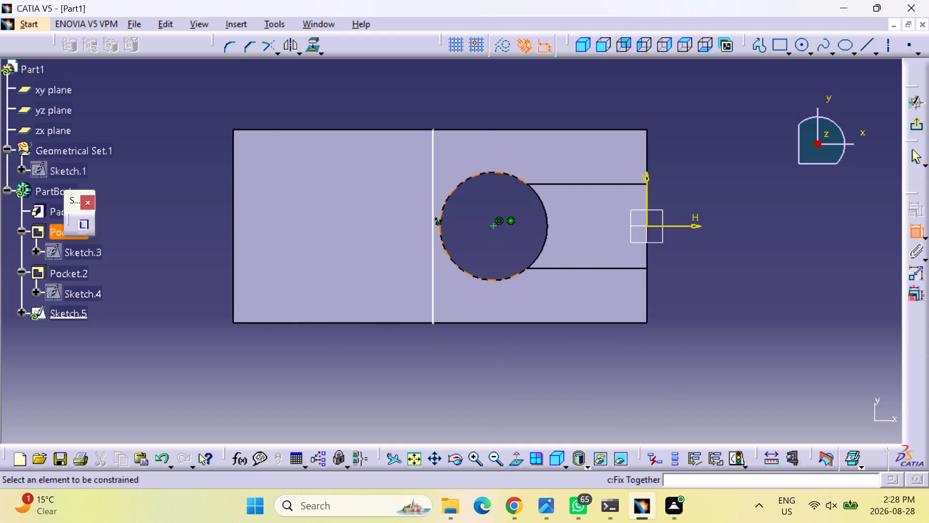
{"action": "left_click", "coordinate": [492, 226]}
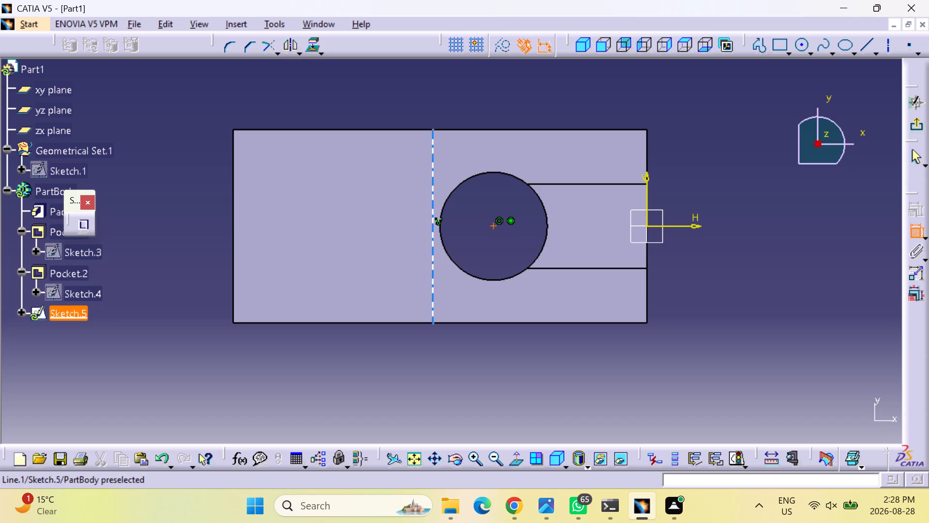
{"action": "left_click", "coordinate": [432, 226]}
{"action": "left_click", "coordinate": [463, 99]}
{"action": "left_click", "coordinate": [465, 96]}
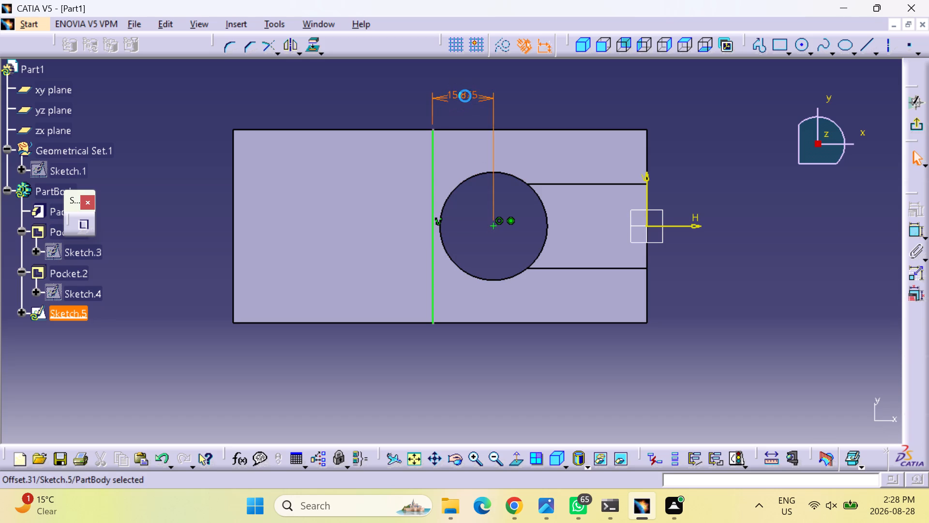
{"action": "left_click", "coordinate": [465, 96]}
{"action": "type", "text": "13"}
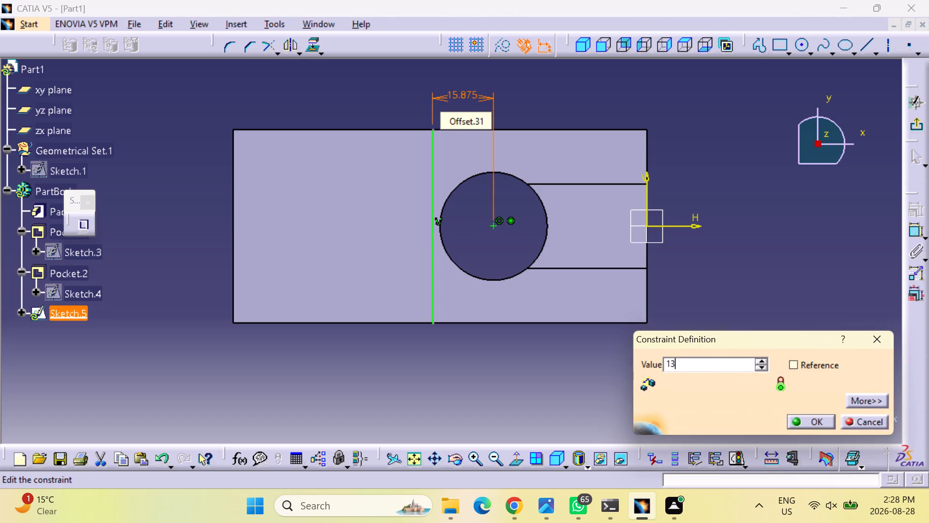
{"action": "key", "text": "Return"}
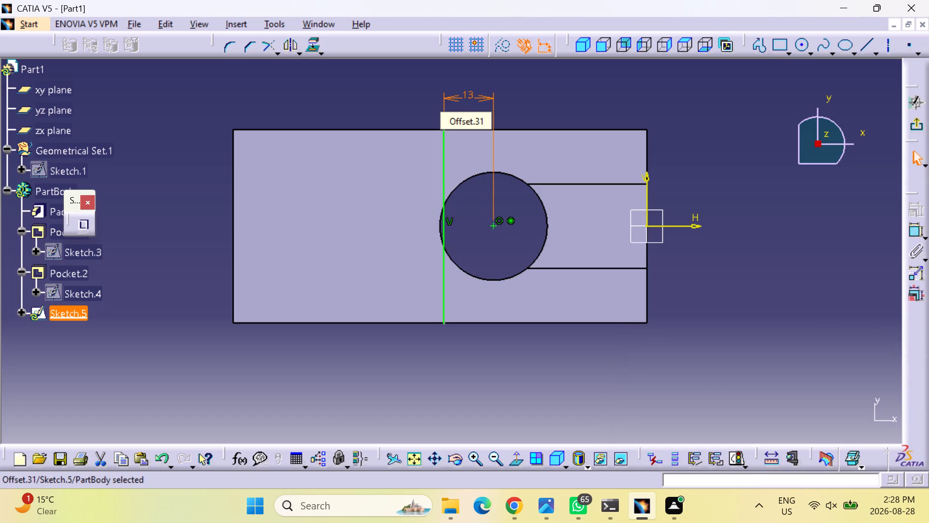
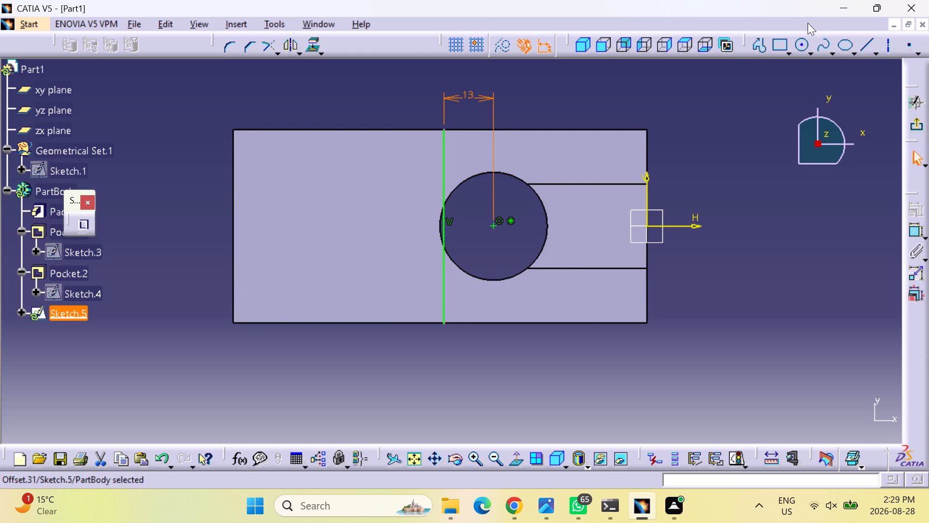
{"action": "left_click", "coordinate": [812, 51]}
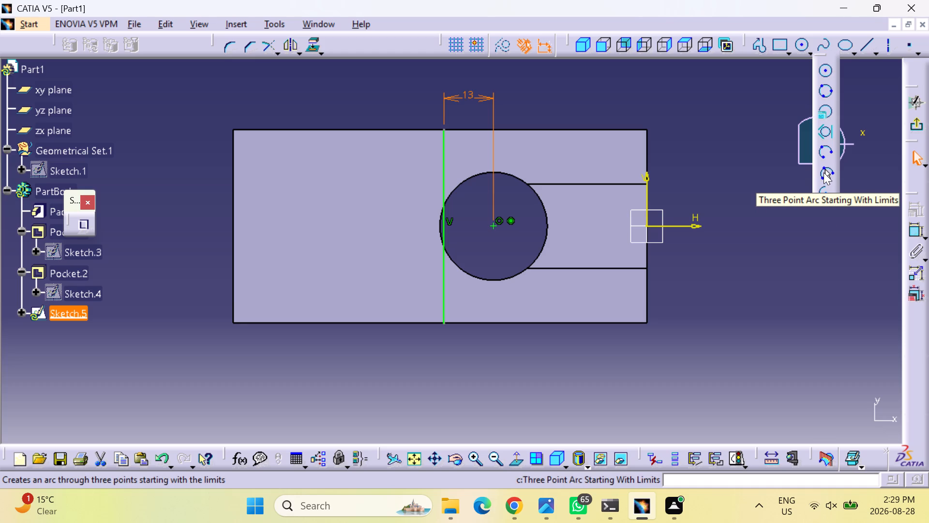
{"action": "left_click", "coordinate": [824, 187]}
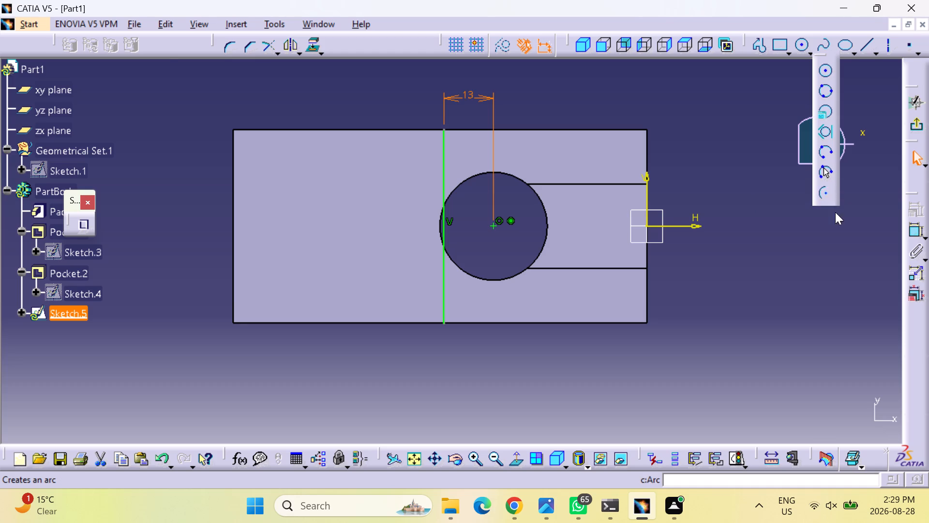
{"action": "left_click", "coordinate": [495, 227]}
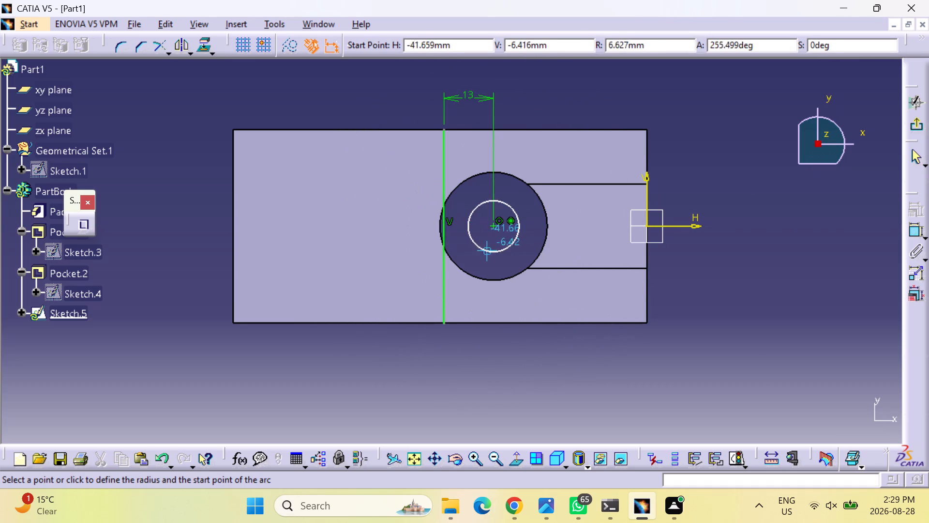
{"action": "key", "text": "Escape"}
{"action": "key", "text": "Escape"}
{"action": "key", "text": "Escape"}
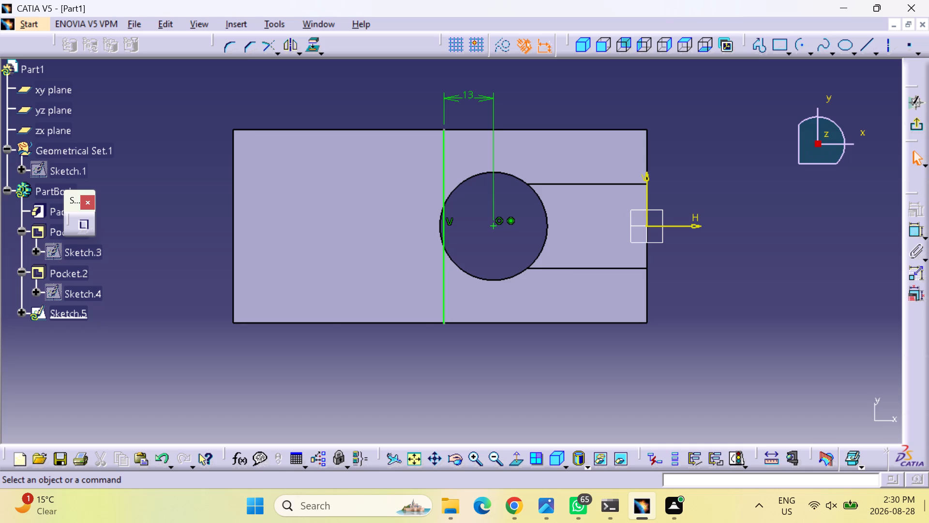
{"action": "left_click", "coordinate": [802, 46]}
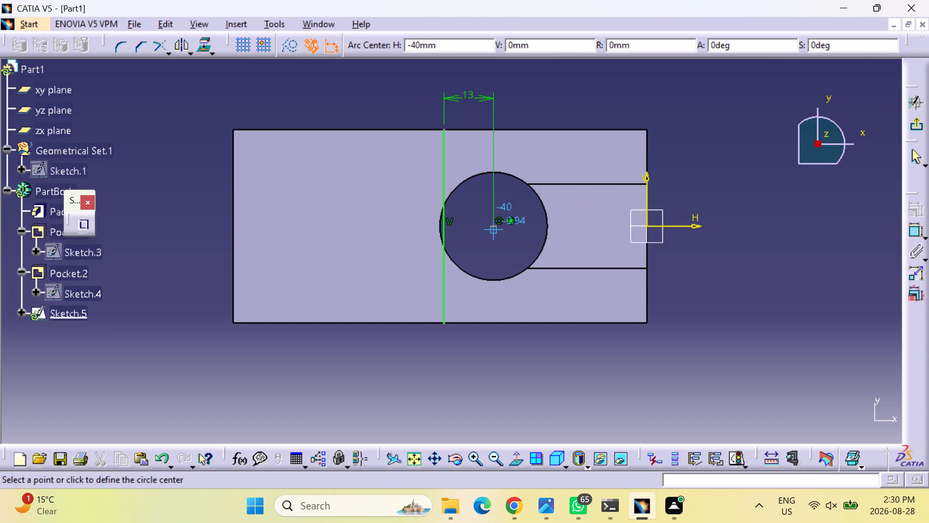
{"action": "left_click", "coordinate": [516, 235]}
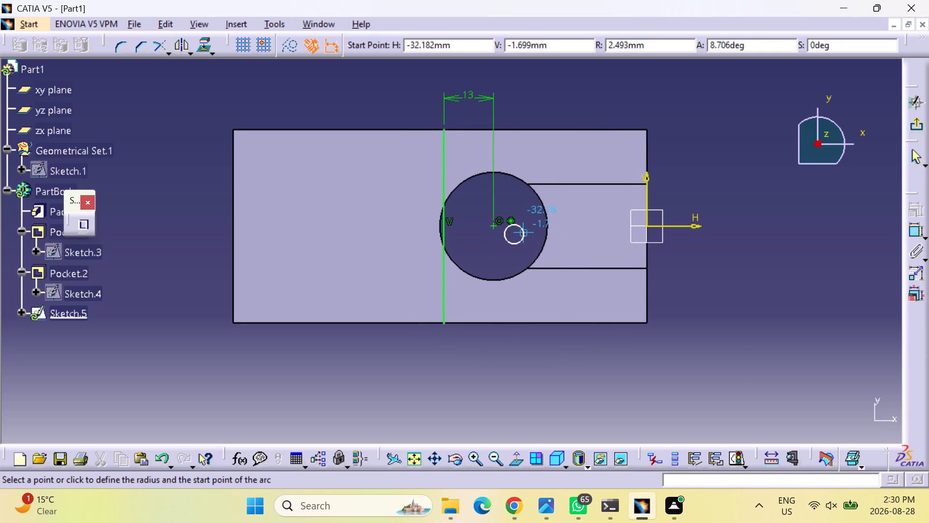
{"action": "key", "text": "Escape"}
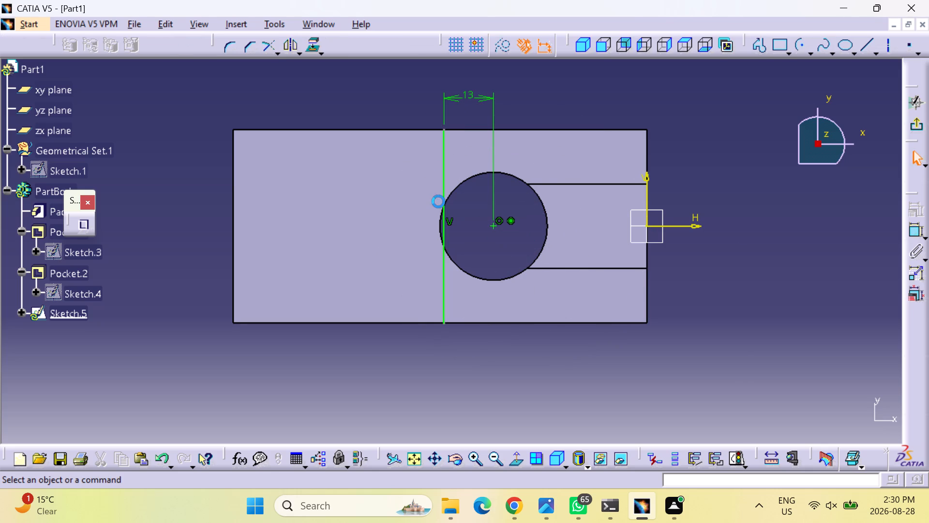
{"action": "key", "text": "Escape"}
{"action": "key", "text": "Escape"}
Draw an arc of about 44 mm radius centred on the hole's centre point, spanning between the block's two long edges.
{"action": "left_click", "coordinate": [795, 45]}
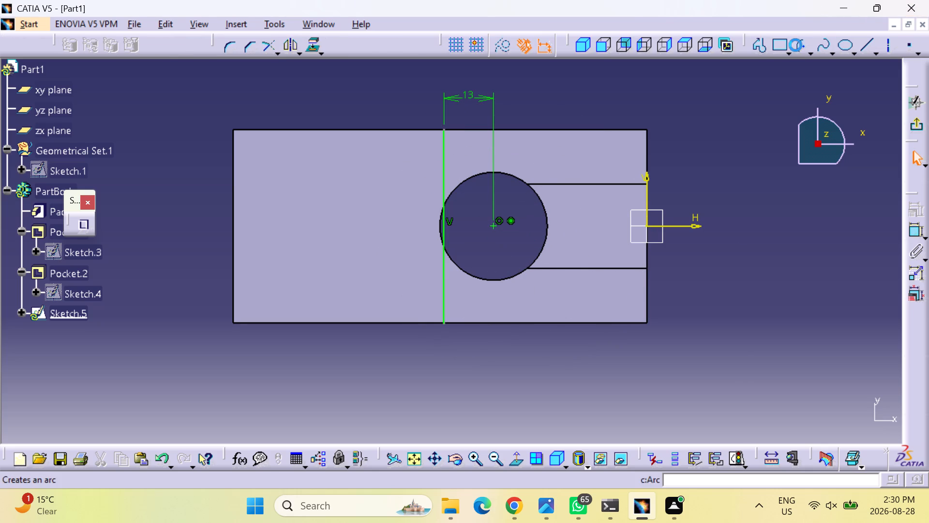
{"action": "left_click", "coordinate": [491, 223]}
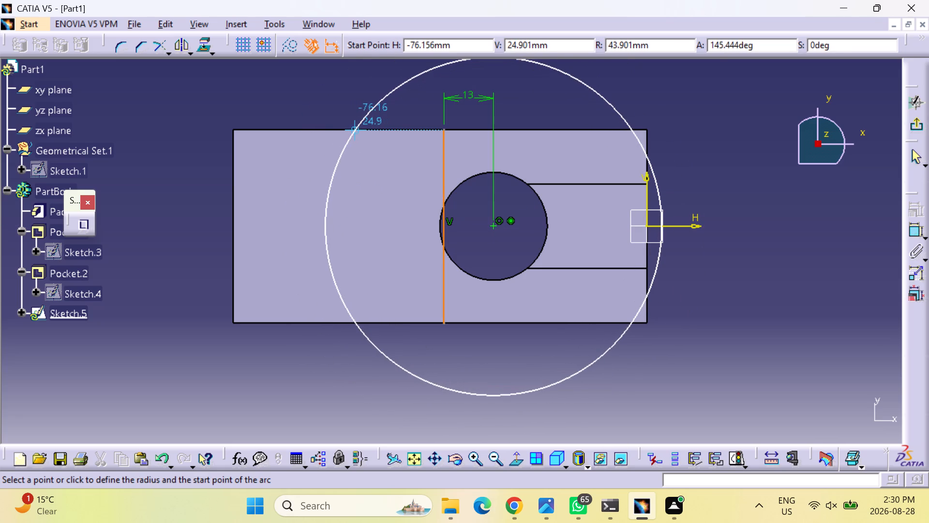
{"action": "left_click", "coordinate": [355, 129]}
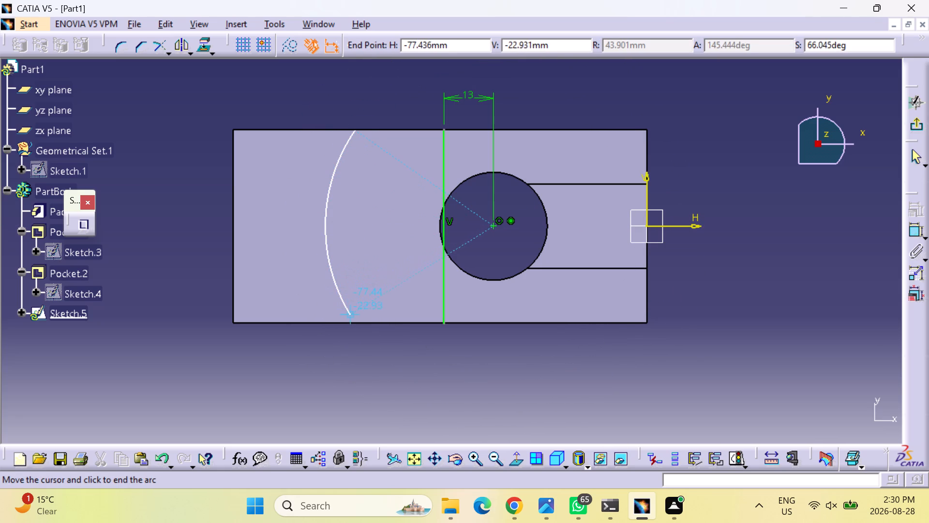
{"action": "left_click", "coordinate": [356, 323]}
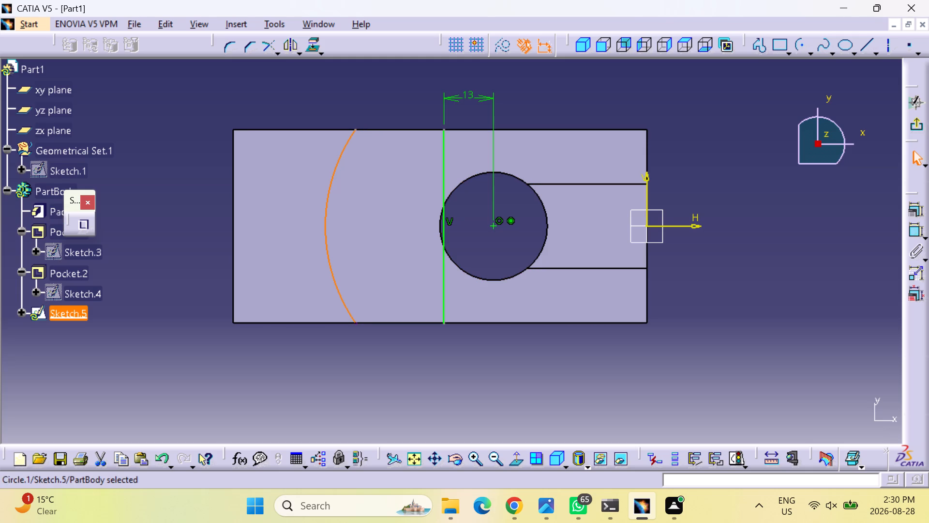
Dimension the arc's radius and set it to 40 mm.
{"action": "left_click", "coordinate": [917, 230]}
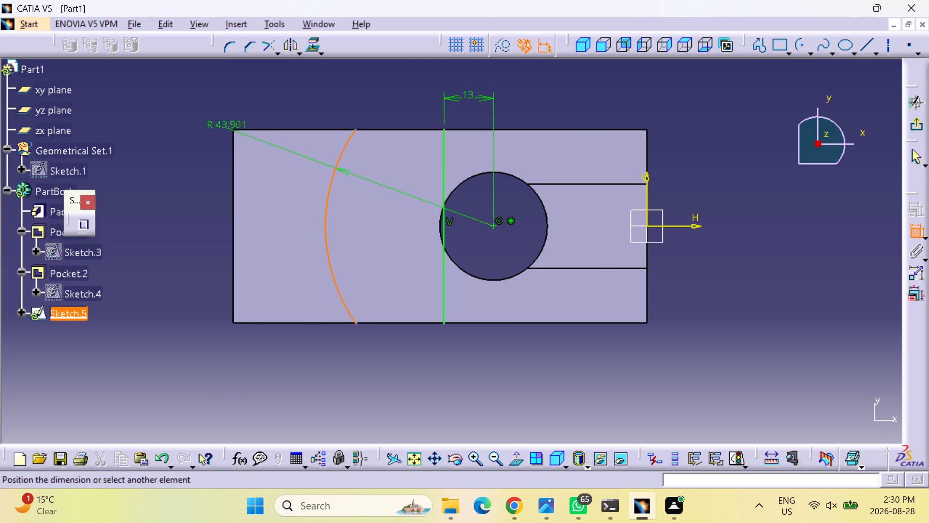
{"action": "left_click", "coordinate": [282, 101]}
{"action": "double_click", "coordinate": [282, 96]}
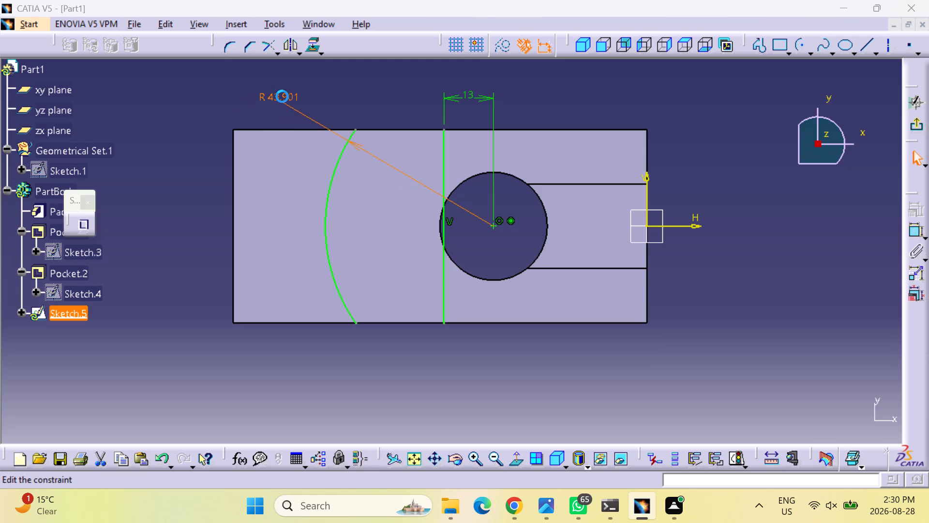
{"action": "type", "text": "40"}
{"action": "key", "text": "Return"}
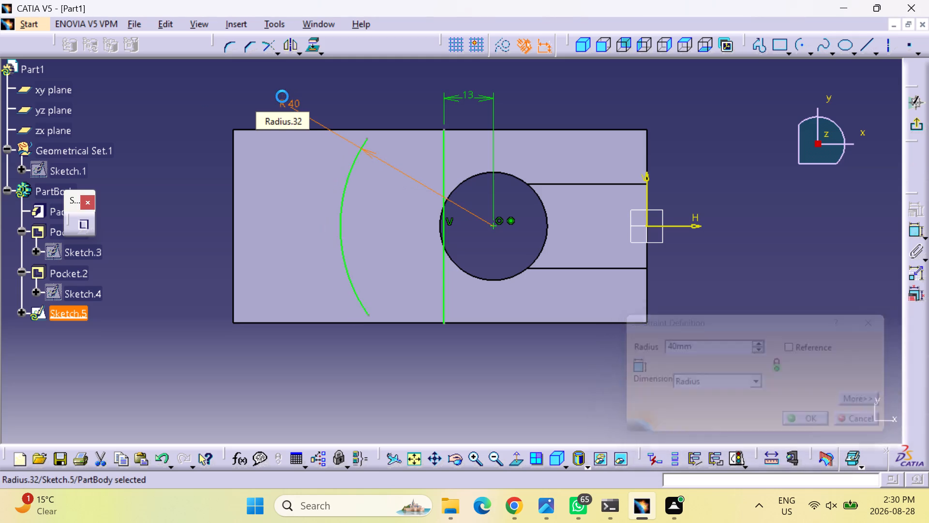
Constrain the arc's upper and lower endpoints coincident with the block's two long edges.
{"action": "left_click", "coordinate": [913, 231]}
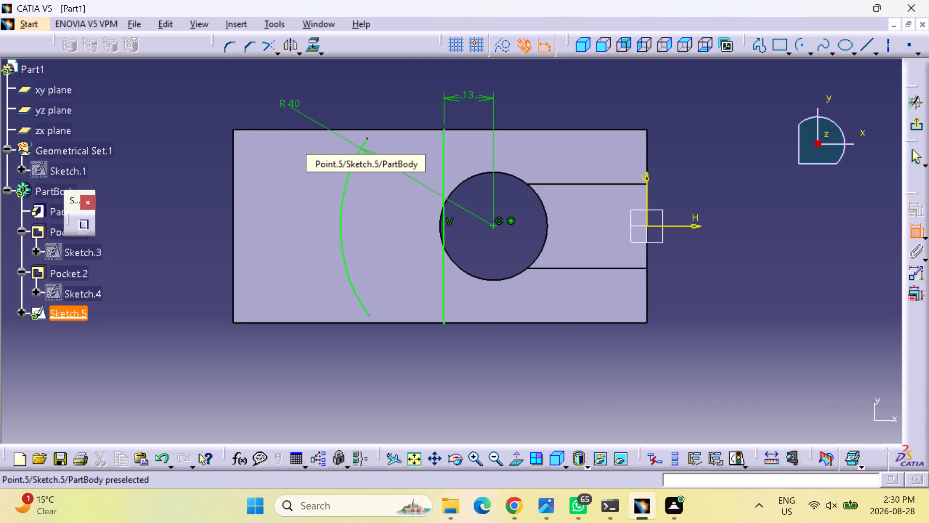
{"action": "left_click", "coordinate": [366, 139]}
{"action": "left_click", "coordinate": [379, 129]}
{"action": "right_click", "coordinate": [378, 138]}
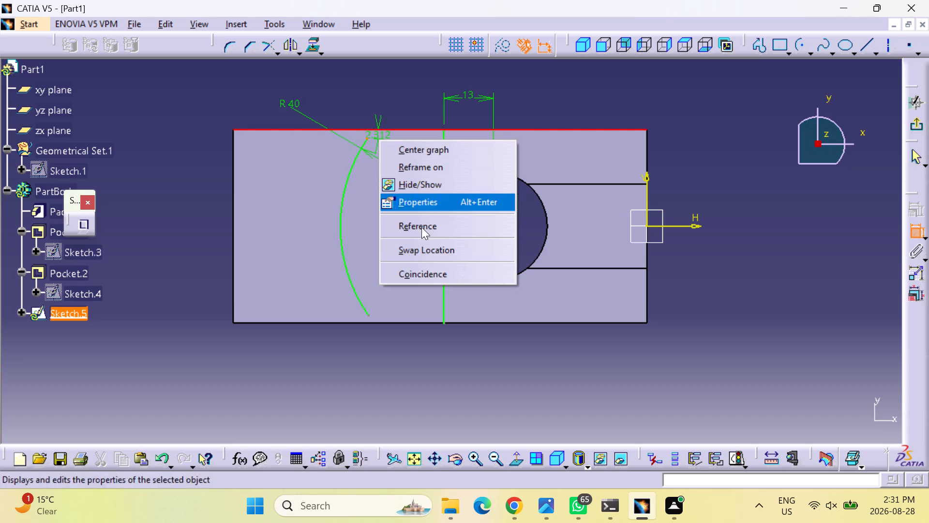
{"action": "left_click", "coordinate": [422, 271]}
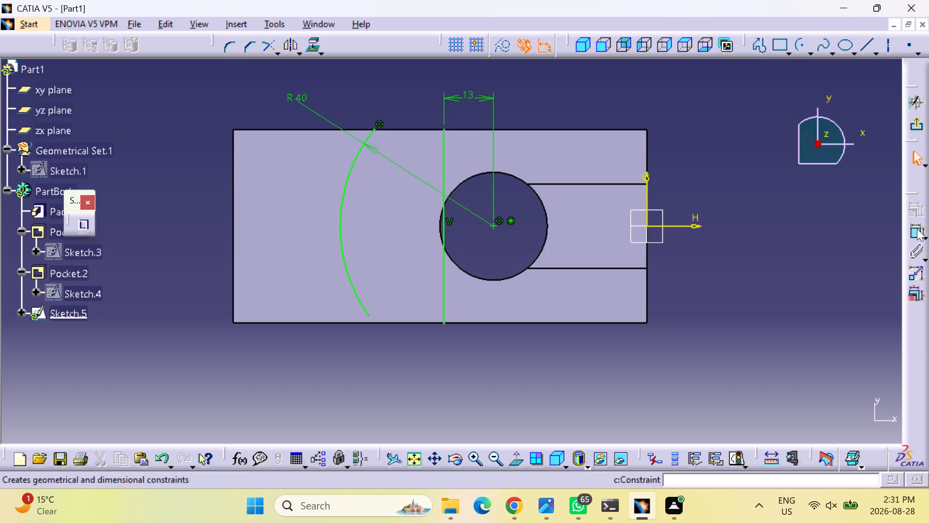
{"action": "left_click", "coordinate": [917, 229]}
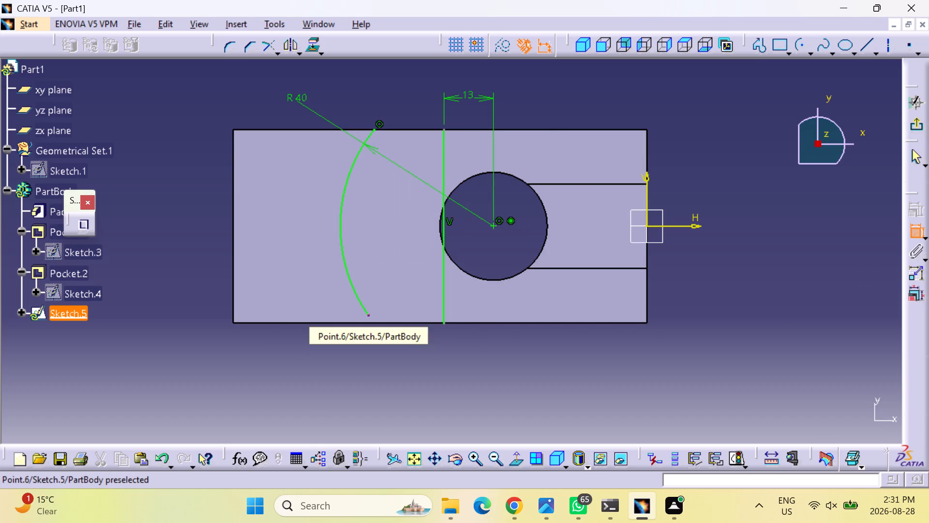
{"action": "left_click", "coordinate": [369, 313]}
{"action": "left_click", "coordinate": [383, 325]}
{"action": "right_click", "coordinate": [383, 325]}
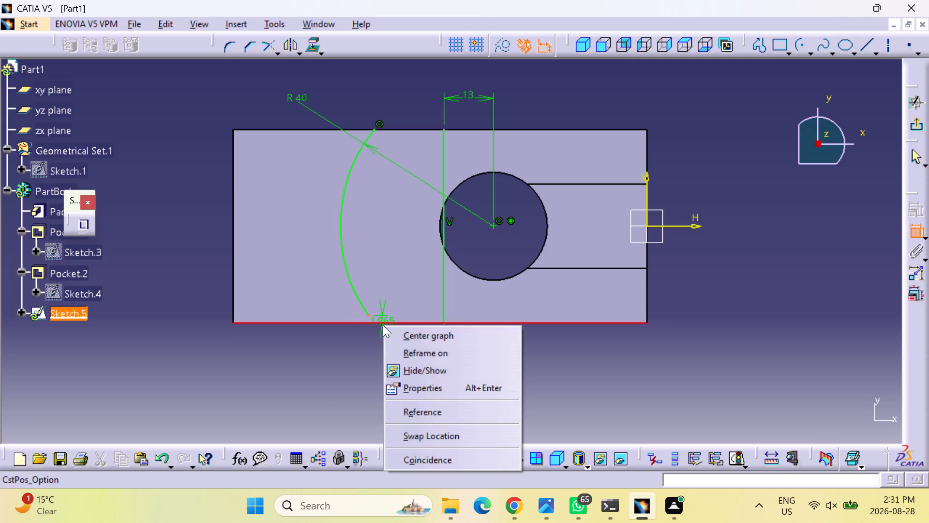
{"action": "left_click", "coordinate": [430, 462]}
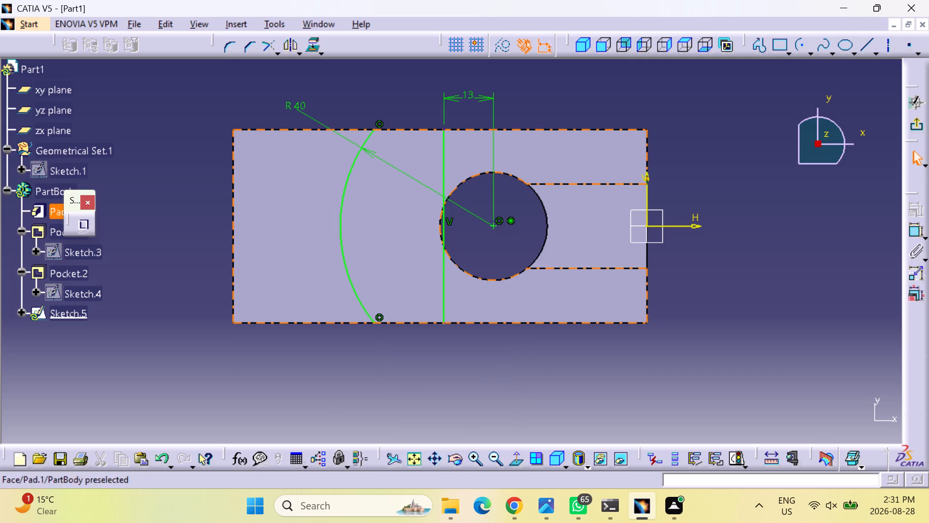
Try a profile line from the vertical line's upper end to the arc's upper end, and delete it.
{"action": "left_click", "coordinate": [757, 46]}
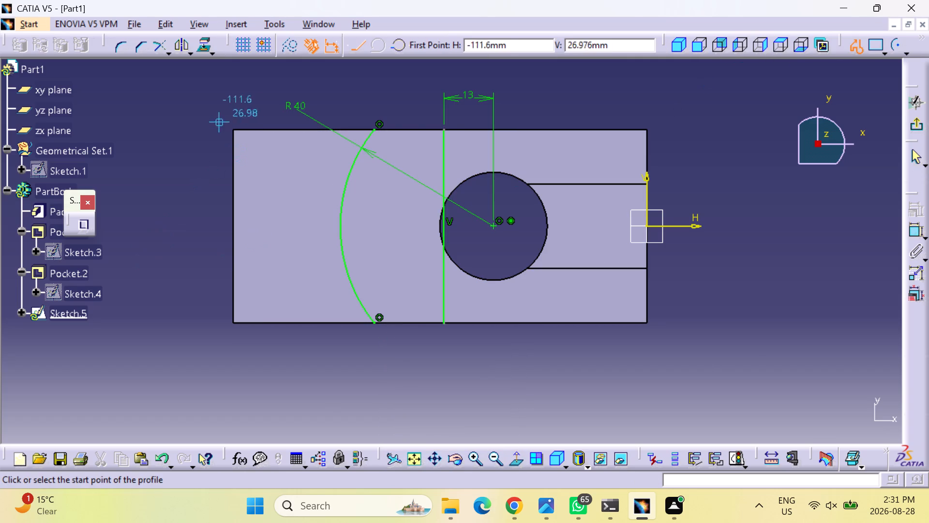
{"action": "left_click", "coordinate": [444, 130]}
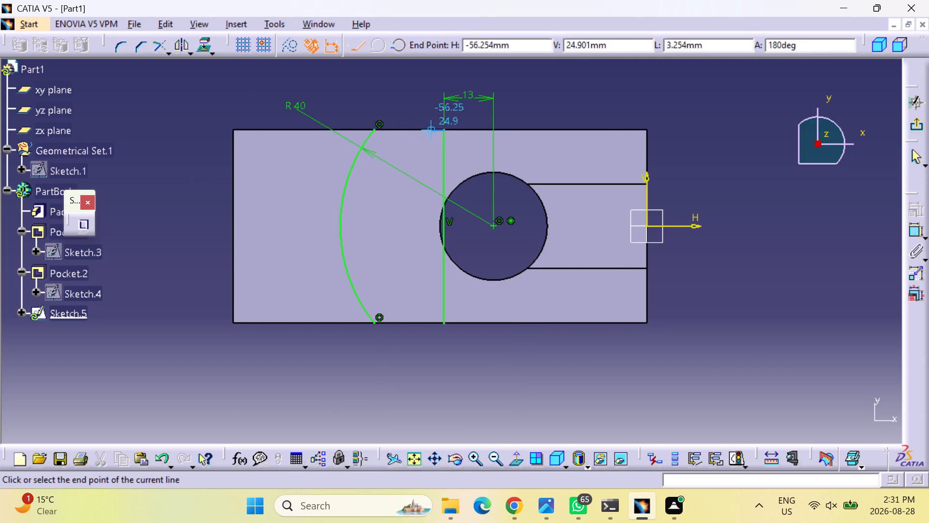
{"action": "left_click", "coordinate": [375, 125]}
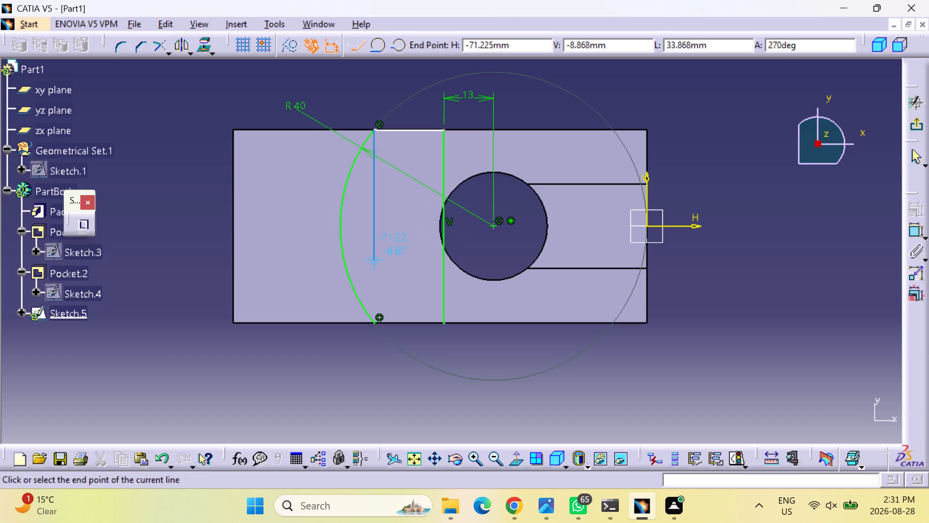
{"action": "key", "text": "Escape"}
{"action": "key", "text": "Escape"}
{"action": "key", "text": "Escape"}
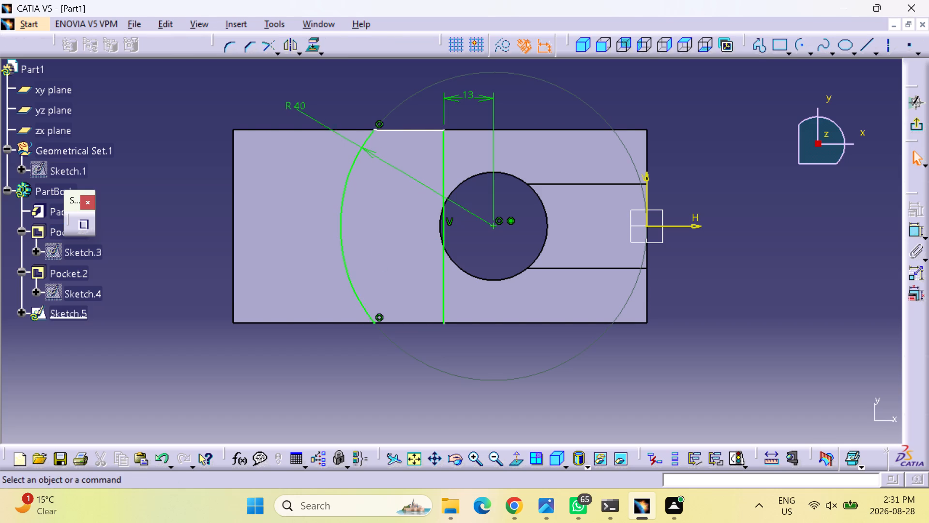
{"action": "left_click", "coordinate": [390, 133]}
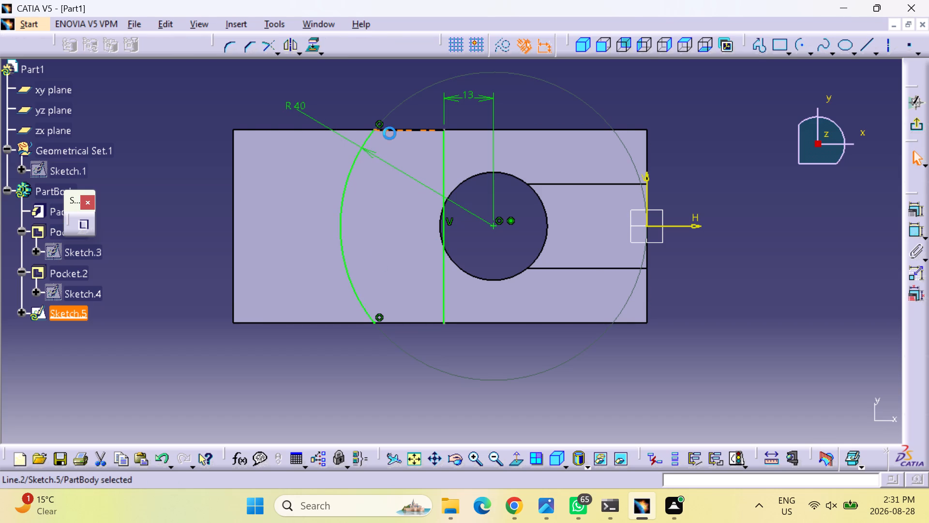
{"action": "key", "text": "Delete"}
Draw two horizontal lines along the block's long edges, joining the arc's ends to the vertical line's ends.
{"action": "left_click", "coordinate": [759, 45]}
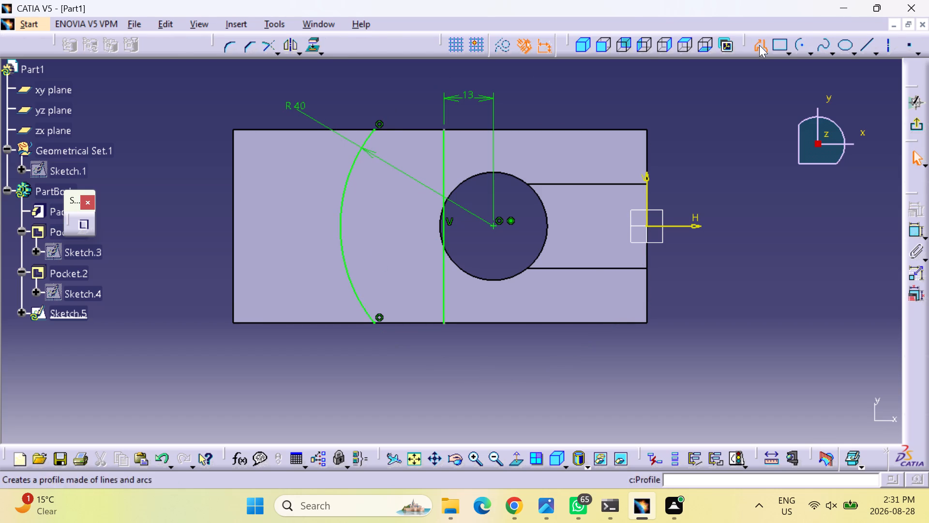
{"action": "left_click", "coordinate": [373, 129]}
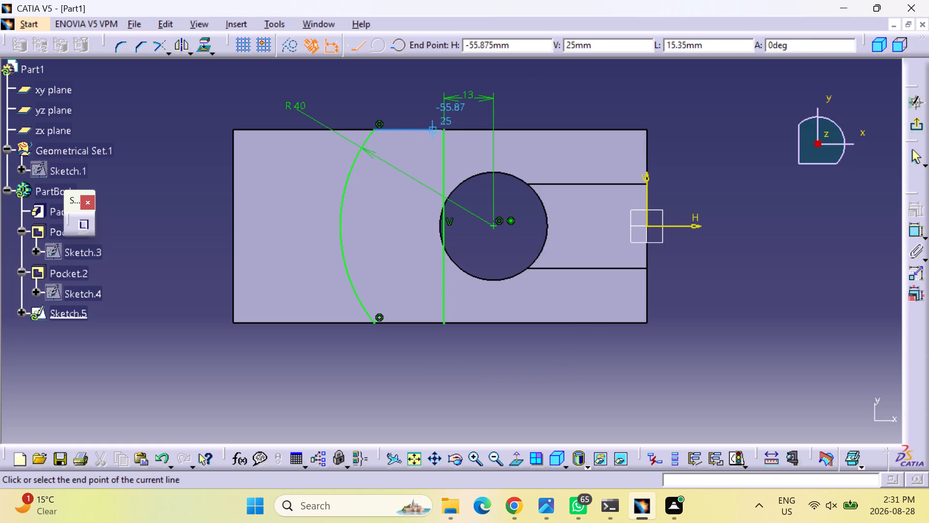
{"action": "left_click", "coordinate": [442, 132]}
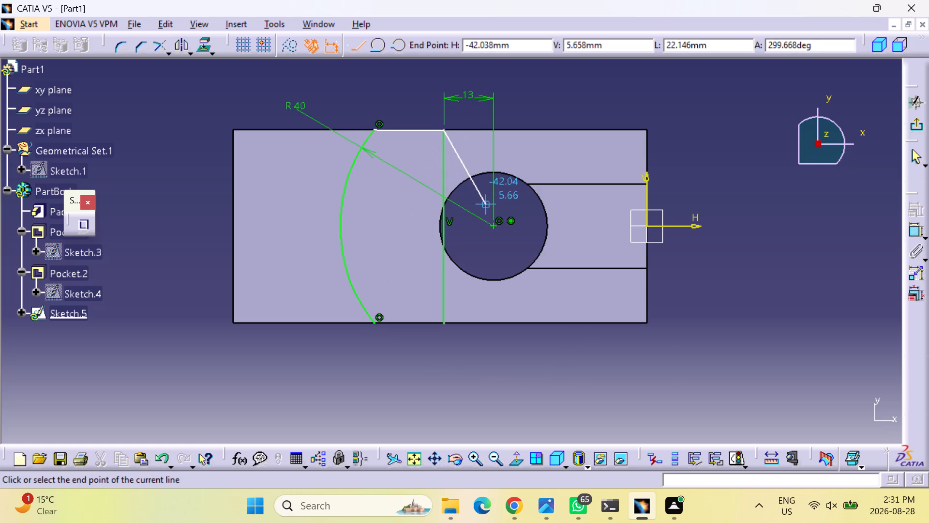
{"action": "key", "text": "Escape"}
{"action": "key", "text": "Escape"}
{"action": "left_click", "coordinate": [762, 41]}
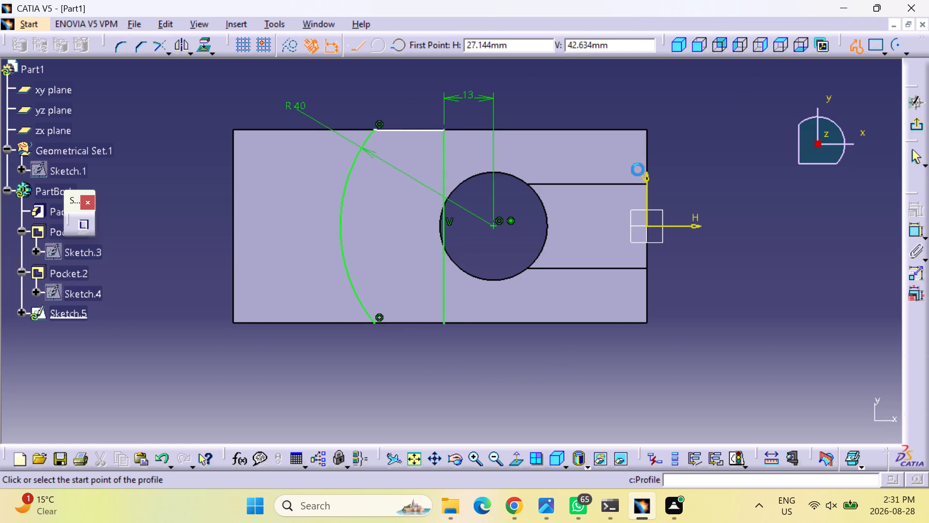
{"action": "left_click", "coordinate": [446, 326]}
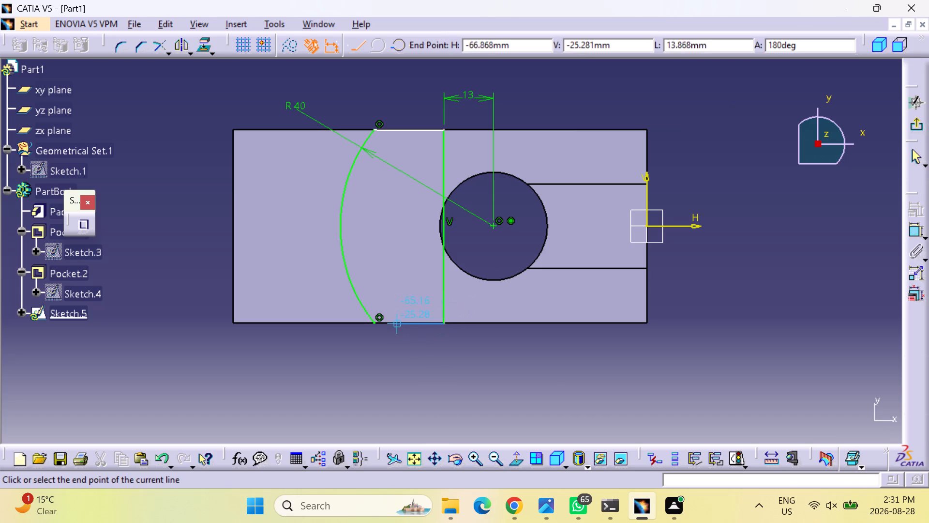
{"action": "left_click", "coordinate": [371, 324]}
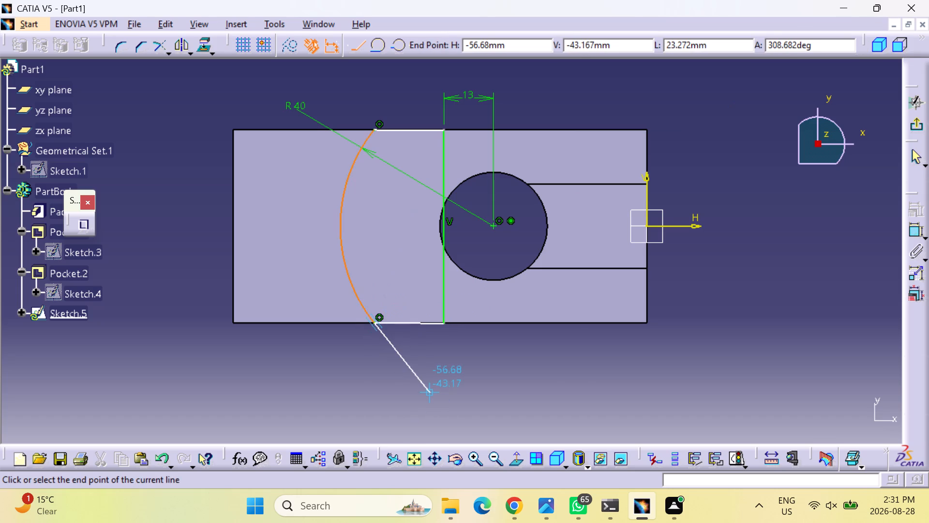
{"action": "key", "text": "Escape"}
{"action": "key", "text": "Escape"}
{"action": "key", "text": "Escape"}
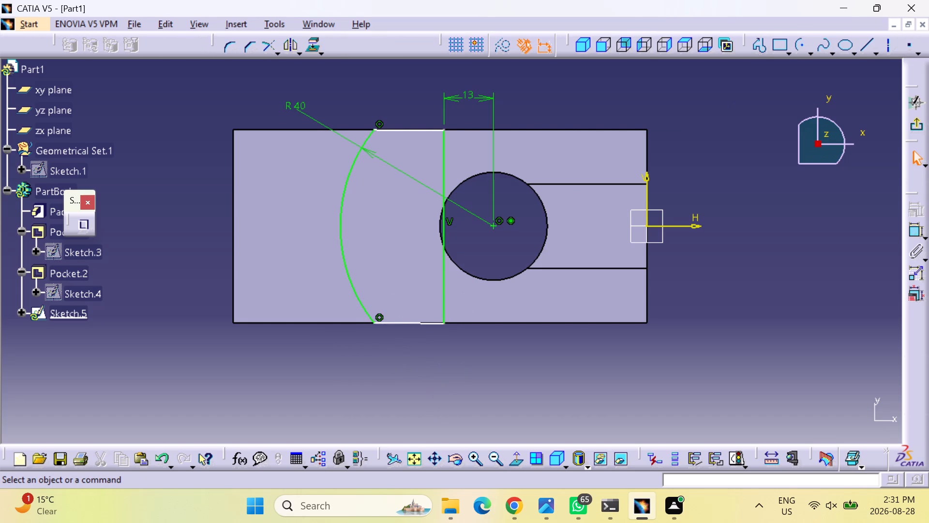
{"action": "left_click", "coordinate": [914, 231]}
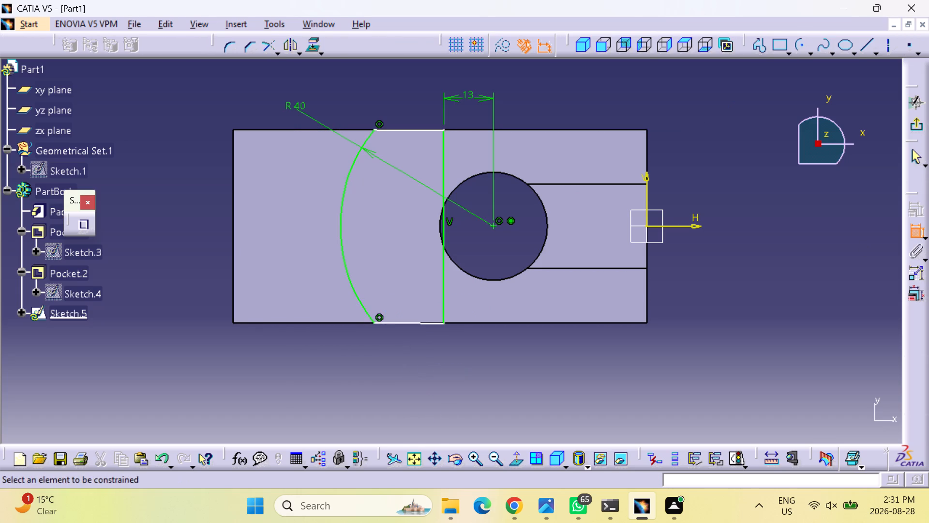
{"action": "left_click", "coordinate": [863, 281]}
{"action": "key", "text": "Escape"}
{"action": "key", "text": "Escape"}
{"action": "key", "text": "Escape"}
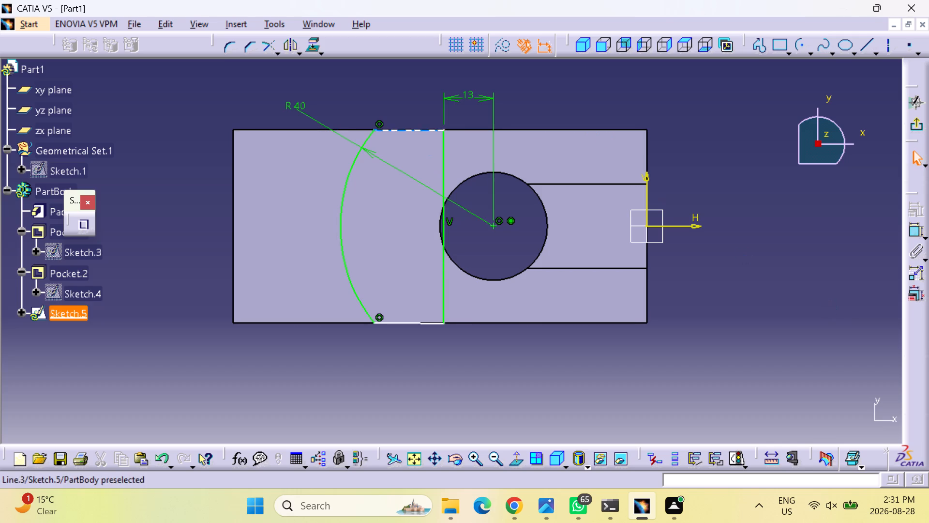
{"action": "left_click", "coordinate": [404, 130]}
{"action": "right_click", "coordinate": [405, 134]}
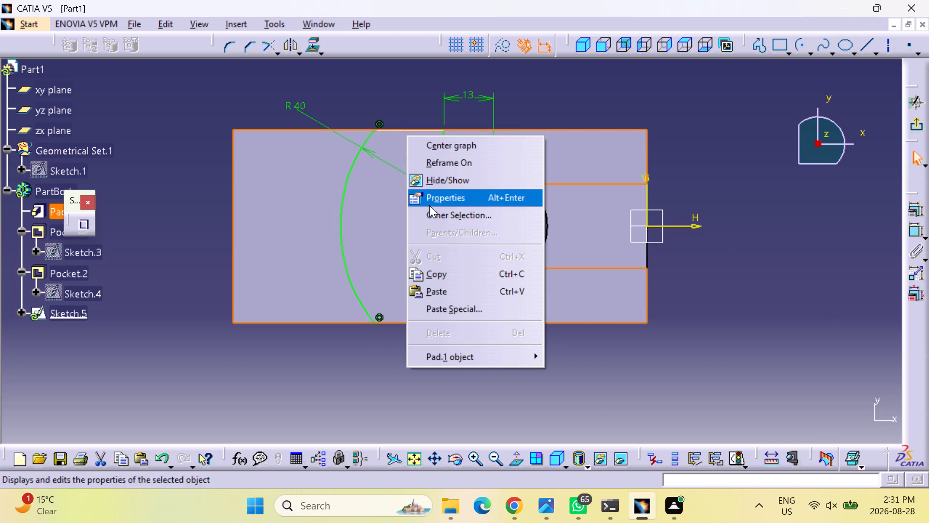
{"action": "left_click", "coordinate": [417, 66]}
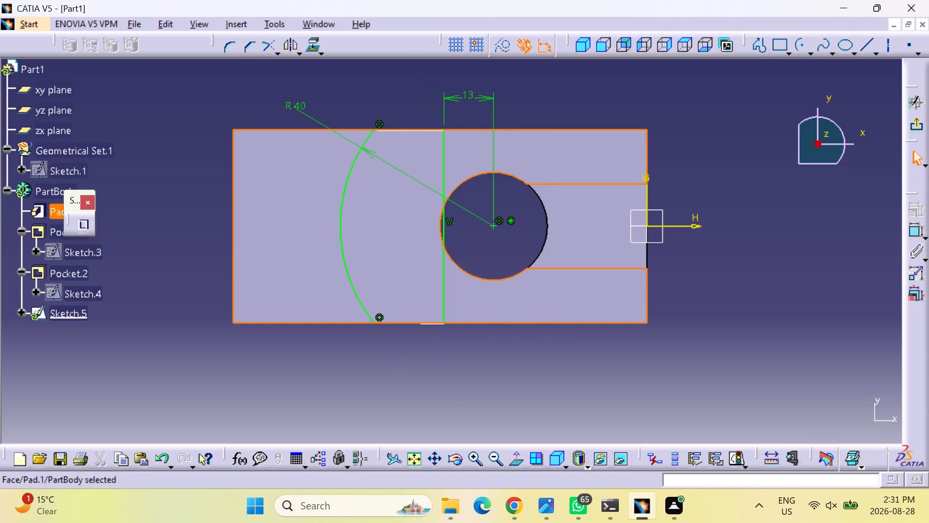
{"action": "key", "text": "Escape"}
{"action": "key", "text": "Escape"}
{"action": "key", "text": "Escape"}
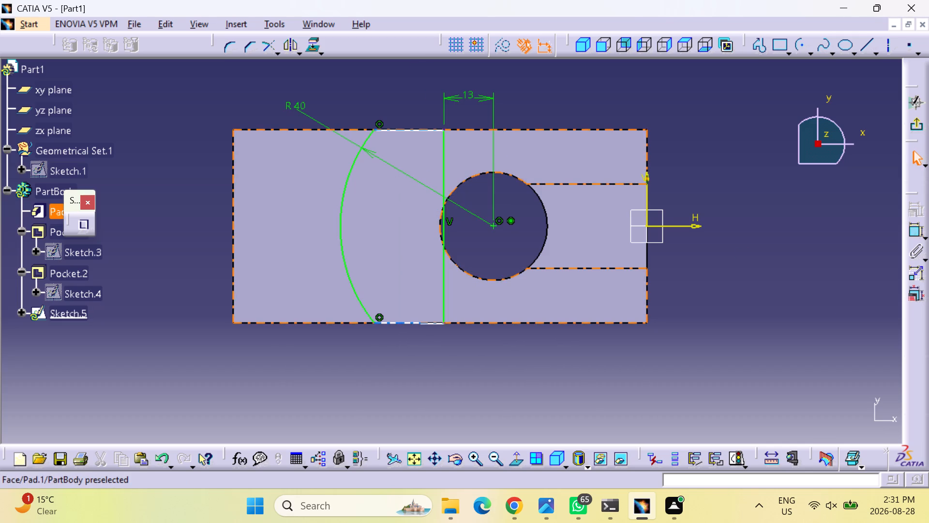
Constrain the profile's upper and lower horizontal lines coincident with the block's two long edges.
{"action": "left_click", "coordinate": [414, 131]}
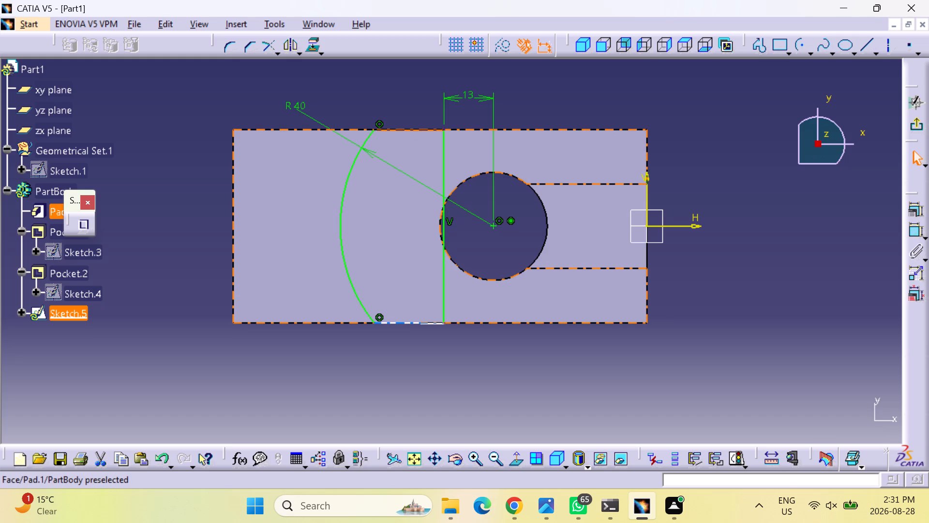
{"action": "left_click", "coordinate": [486, 129]}
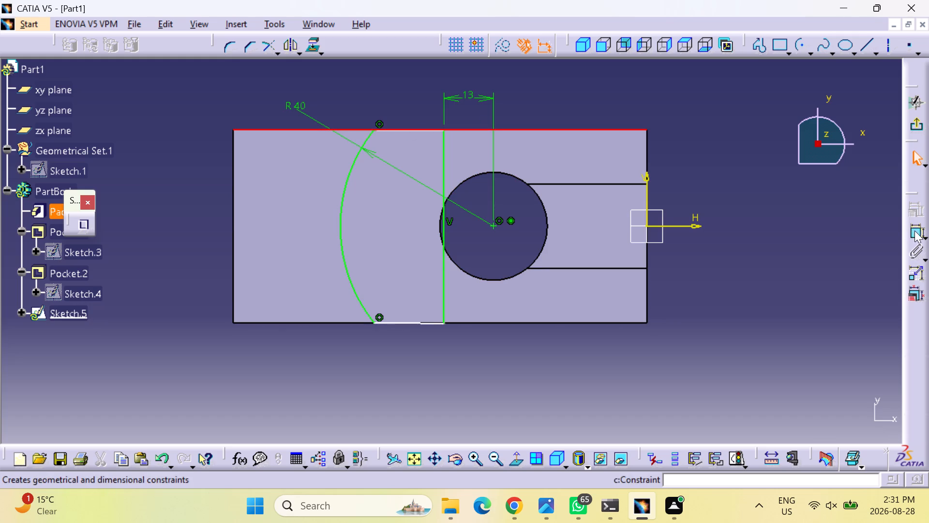
{"action": "left_click", "coordinate": [914, 231]}
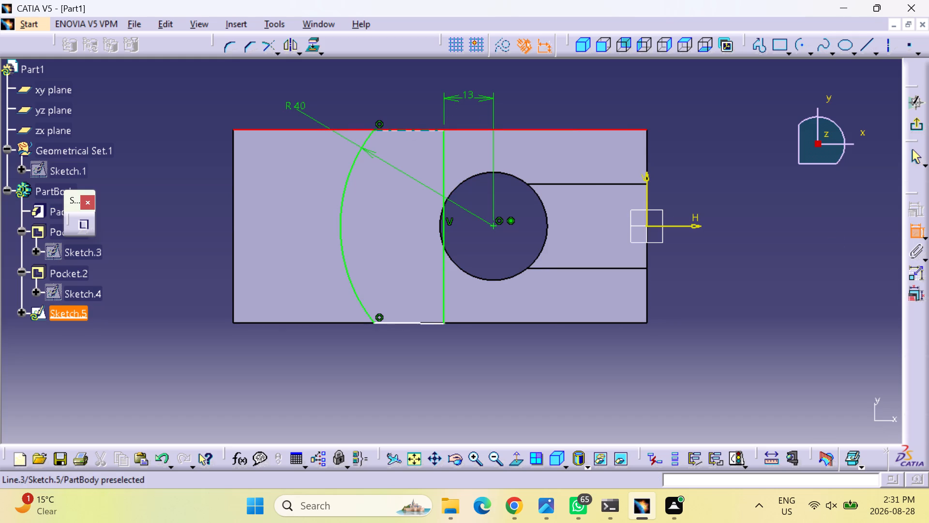
{"action": "left_click", "coordinate": [411, 128]}
{"action": "right_click", "coordinate": [413, 132]}
{"action": "left_click", "coordinate": [502, 291]}
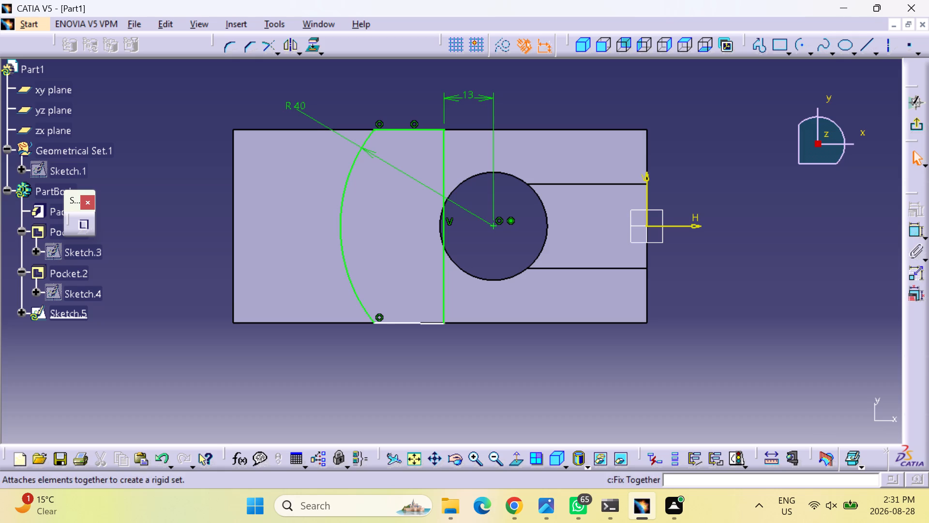
{"action": "left_click", "coordinate": [417, 323]}
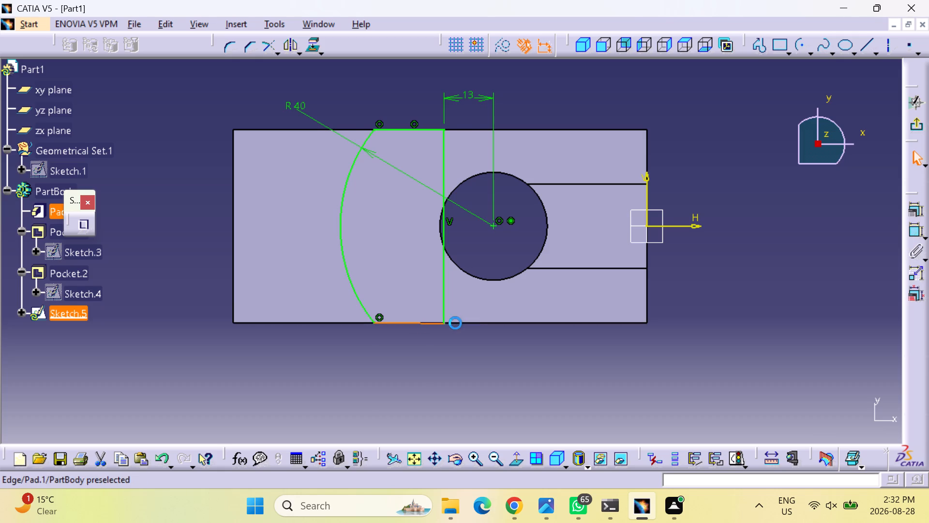
{"action": "left_click", "coordinate": [455, 323]}
{"action": "left_click", "coordinate": [907, 231]}
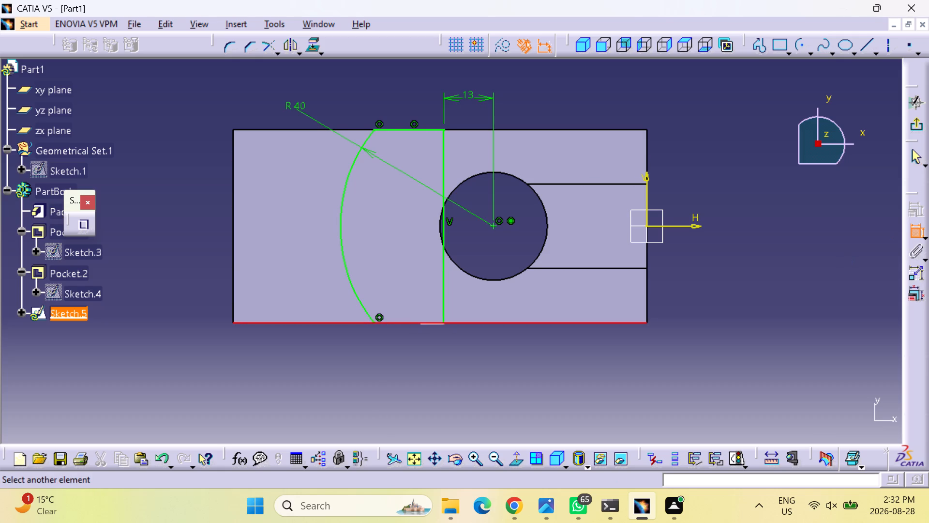
{"action": "left_click", "coordinate": [429, 323]}
{"action": "right_click", "coordinate": [429, 323]}
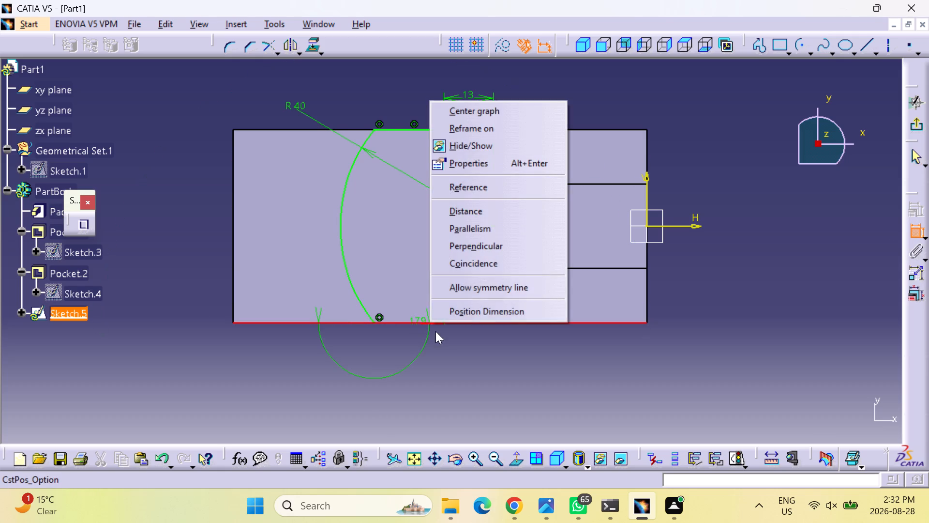
{"action": "left_click", "coordinate": [487, 265]}
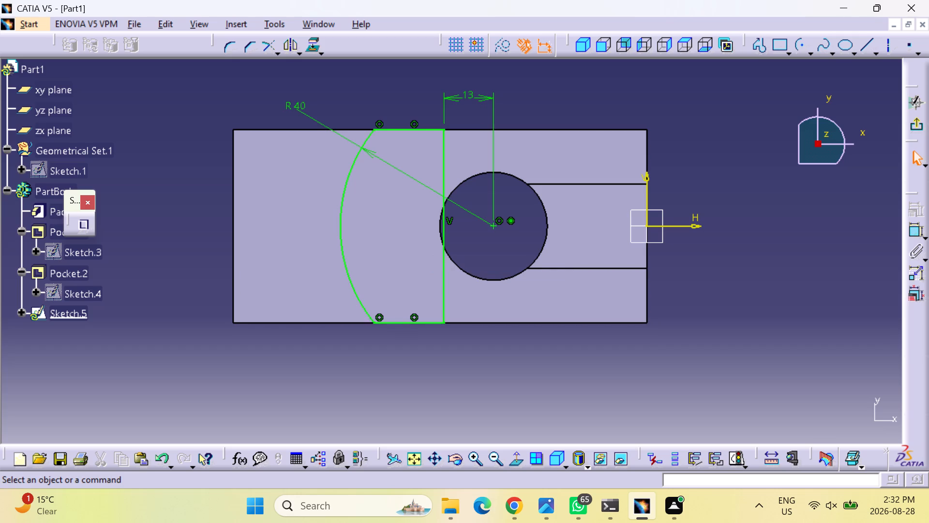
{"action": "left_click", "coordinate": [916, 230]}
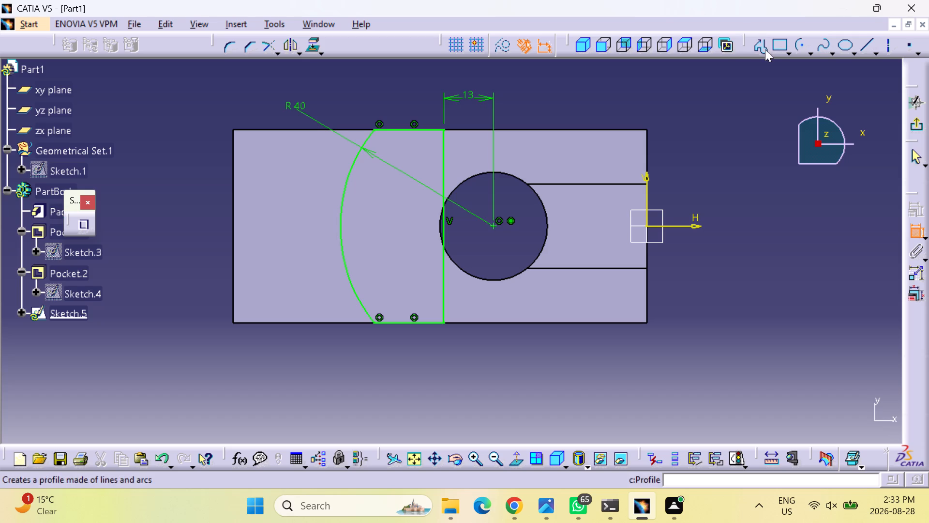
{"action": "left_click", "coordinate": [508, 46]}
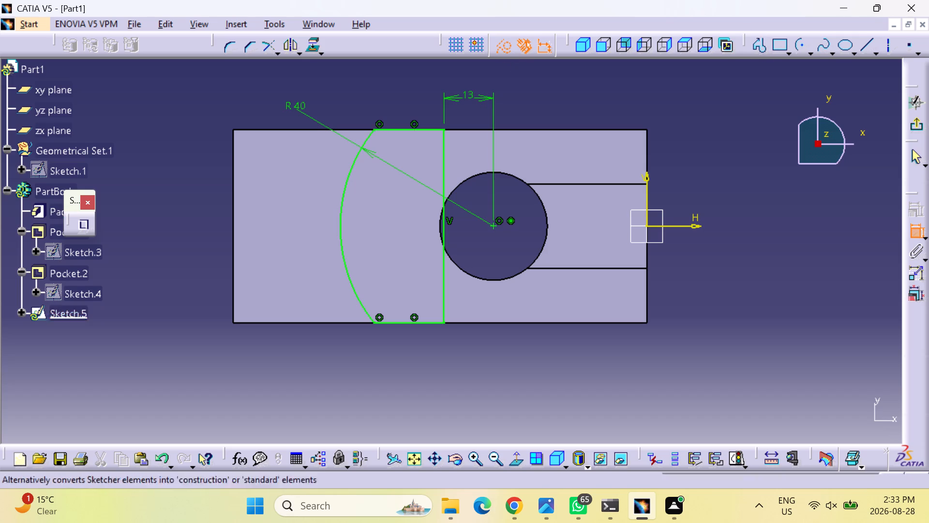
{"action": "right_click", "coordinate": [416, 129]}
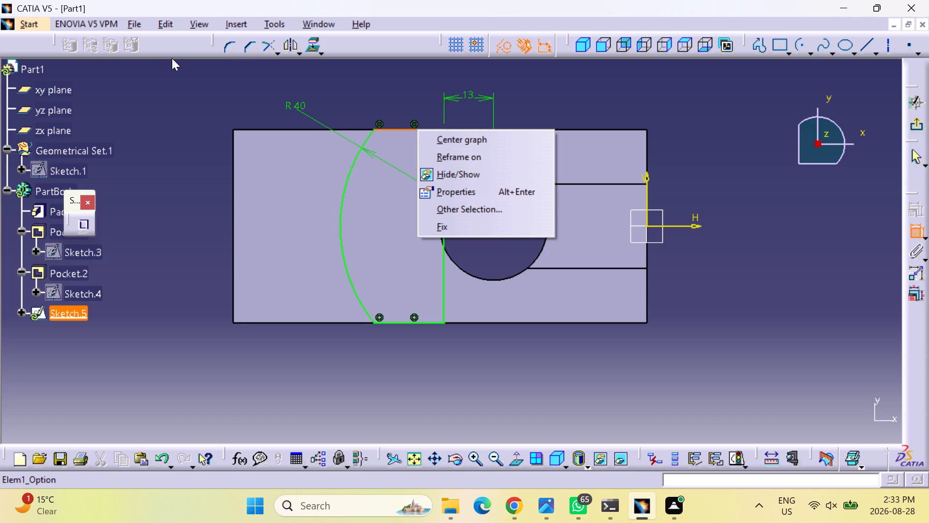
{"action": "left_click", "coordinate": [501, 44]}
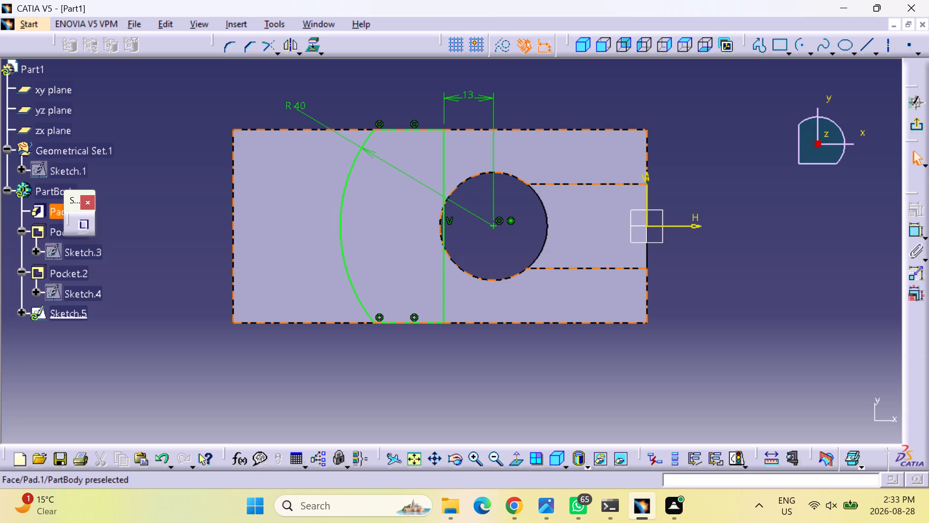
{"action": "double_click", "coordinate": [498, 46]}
Convert the profile's two horizontal lines along the block's long edges to construction elements and exit the sketch.
{"action": "left_click", "coordinate": [417, 130]}
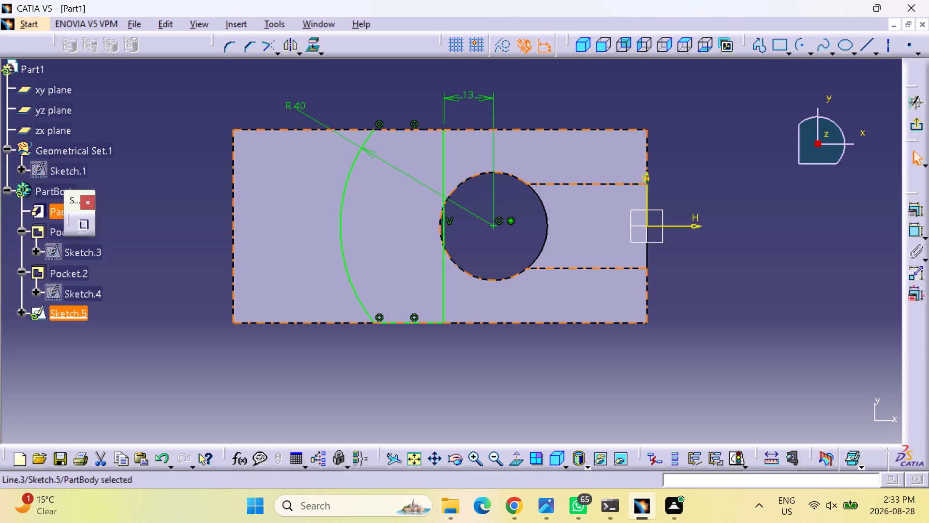
{"action": "left_click", "coordinate": [506, 48]}
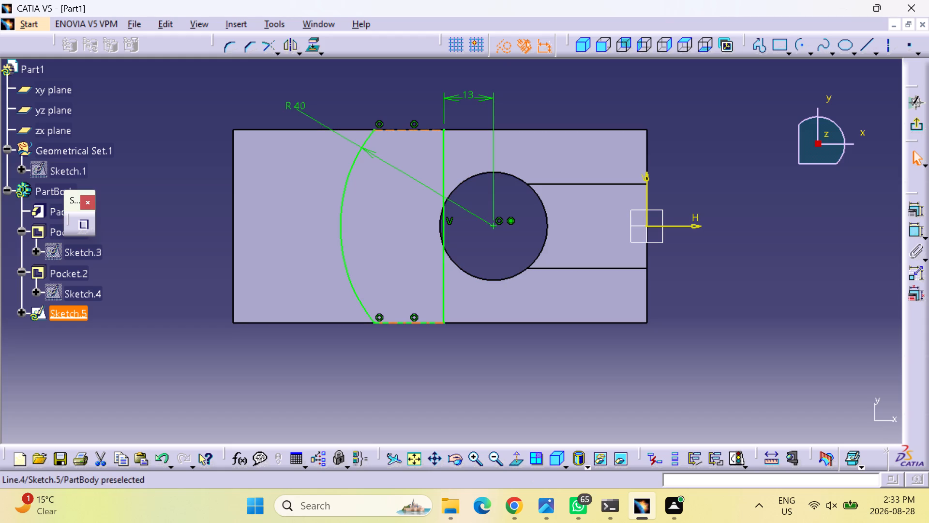
{"action": "left_click", "coordinate": [425, 321]}
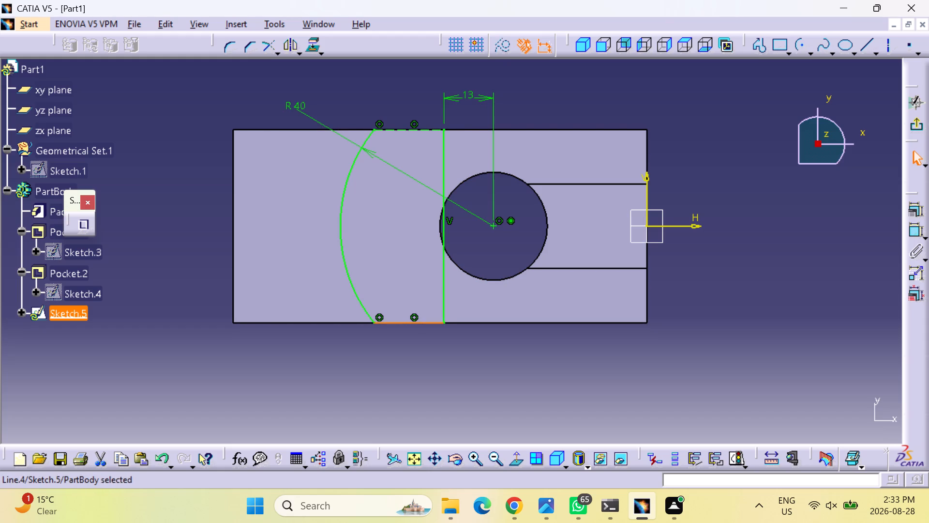
{"action": "left_click", "coordinate": [501, 28]}
{"action": "left_click", "coordinate": [496, 41]}
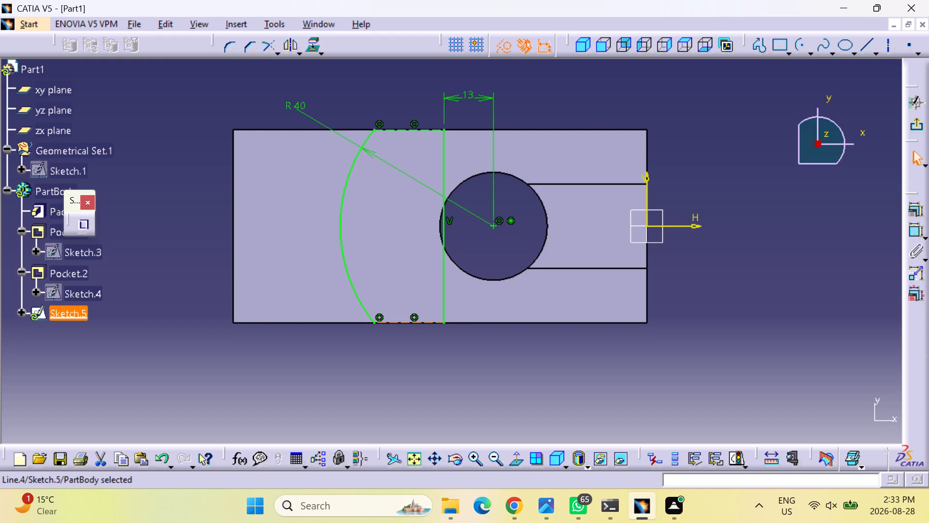
{"action": "left_click", "coordinate": [418, 358]}
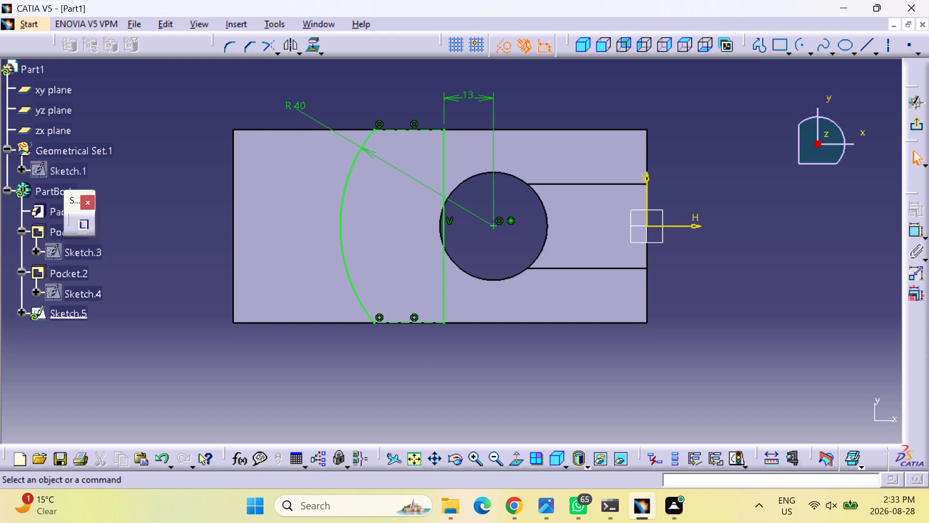
{"action": "left_click", "coordinate": [504, 356]}
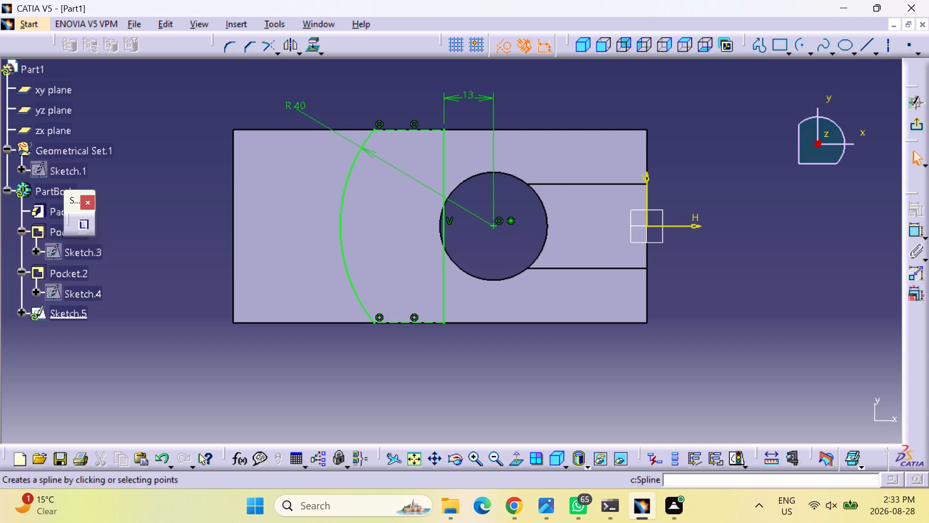
{"action": "left_click", "coordinate": [921, 123]}
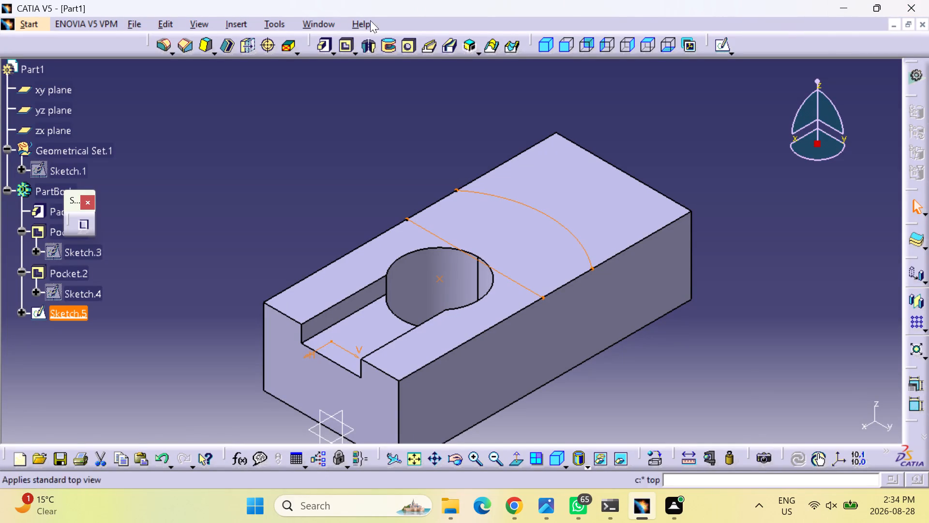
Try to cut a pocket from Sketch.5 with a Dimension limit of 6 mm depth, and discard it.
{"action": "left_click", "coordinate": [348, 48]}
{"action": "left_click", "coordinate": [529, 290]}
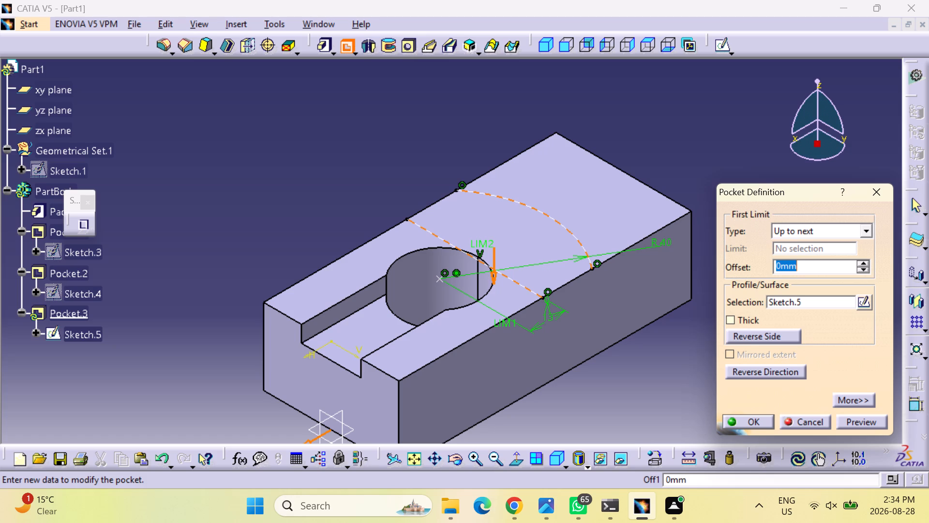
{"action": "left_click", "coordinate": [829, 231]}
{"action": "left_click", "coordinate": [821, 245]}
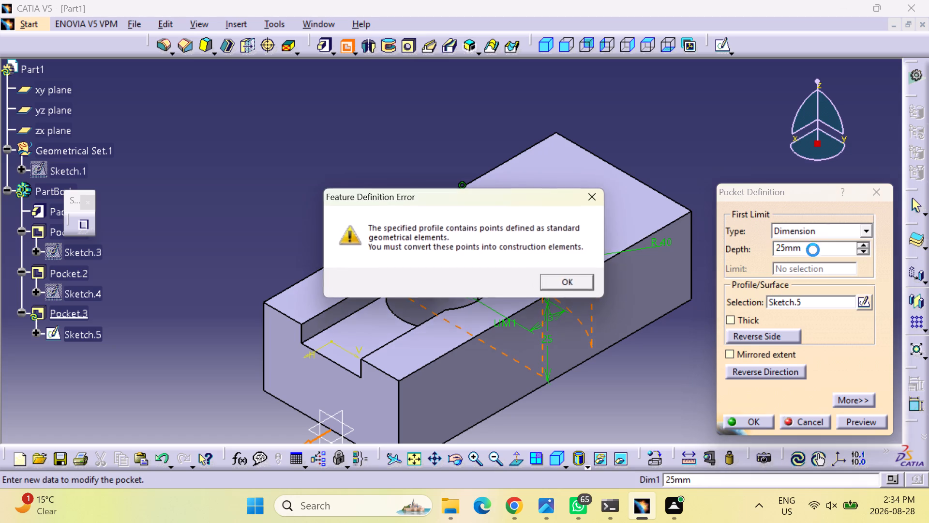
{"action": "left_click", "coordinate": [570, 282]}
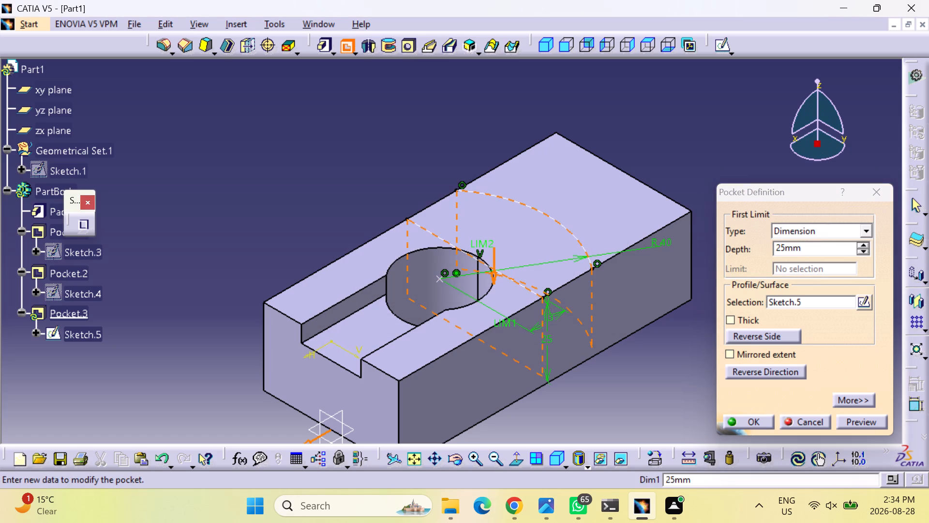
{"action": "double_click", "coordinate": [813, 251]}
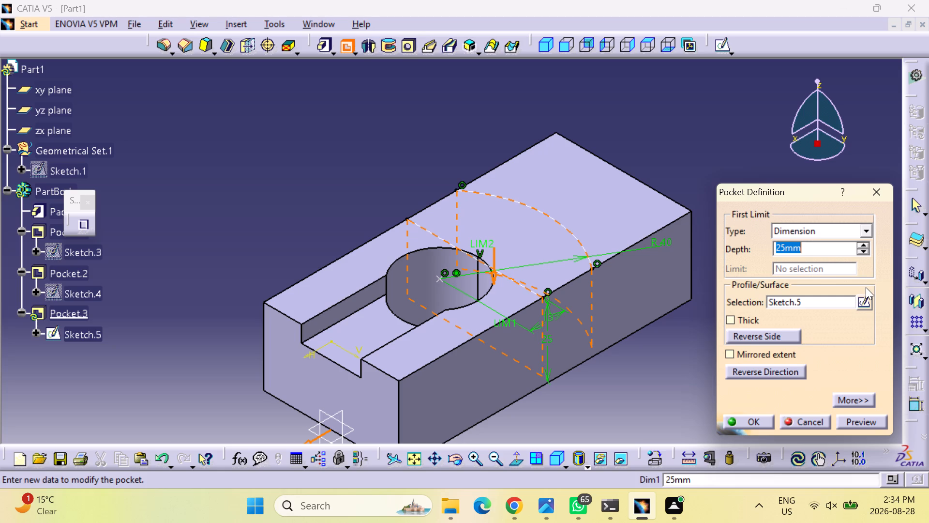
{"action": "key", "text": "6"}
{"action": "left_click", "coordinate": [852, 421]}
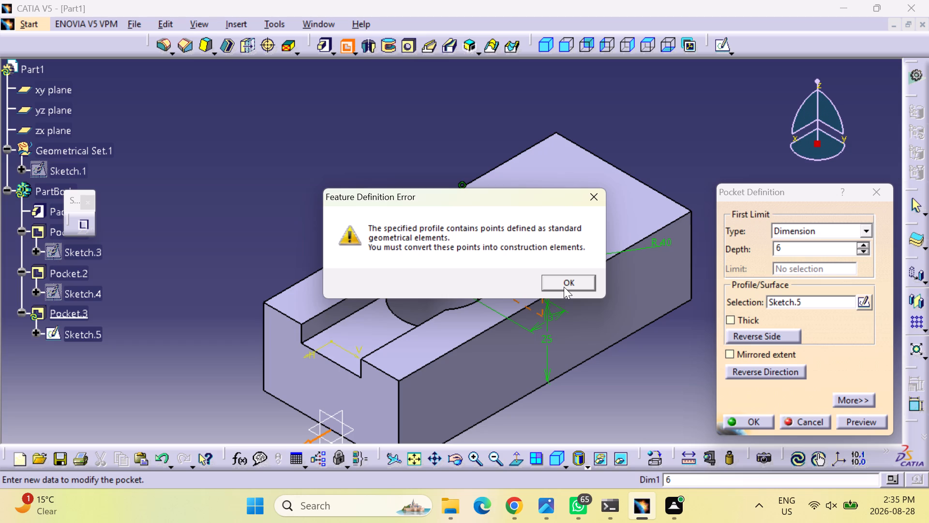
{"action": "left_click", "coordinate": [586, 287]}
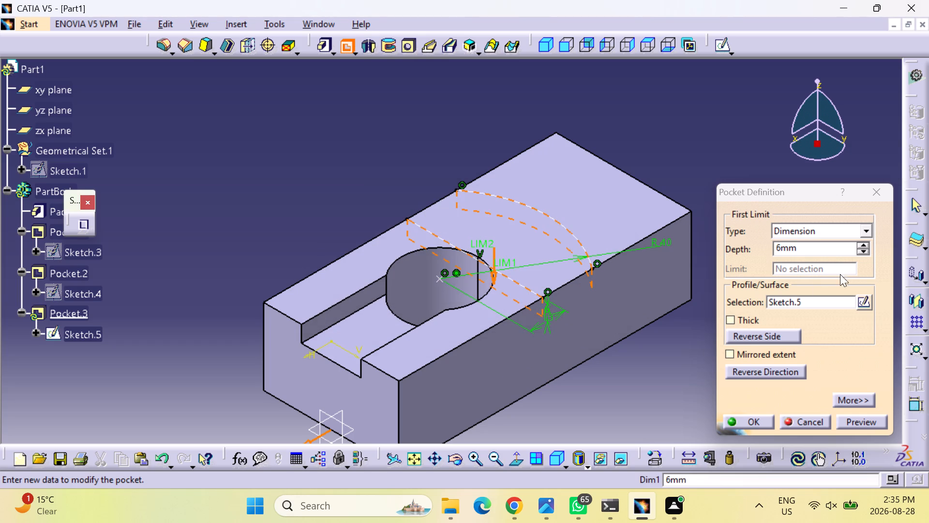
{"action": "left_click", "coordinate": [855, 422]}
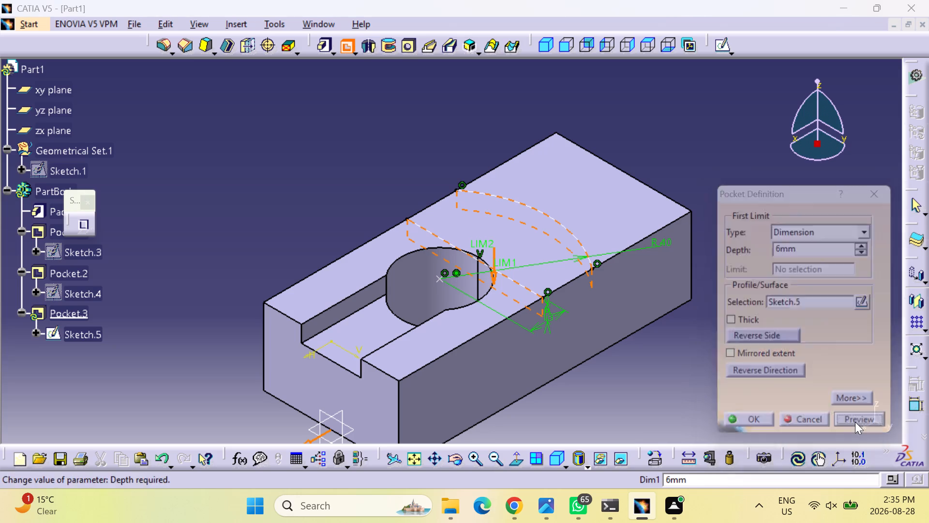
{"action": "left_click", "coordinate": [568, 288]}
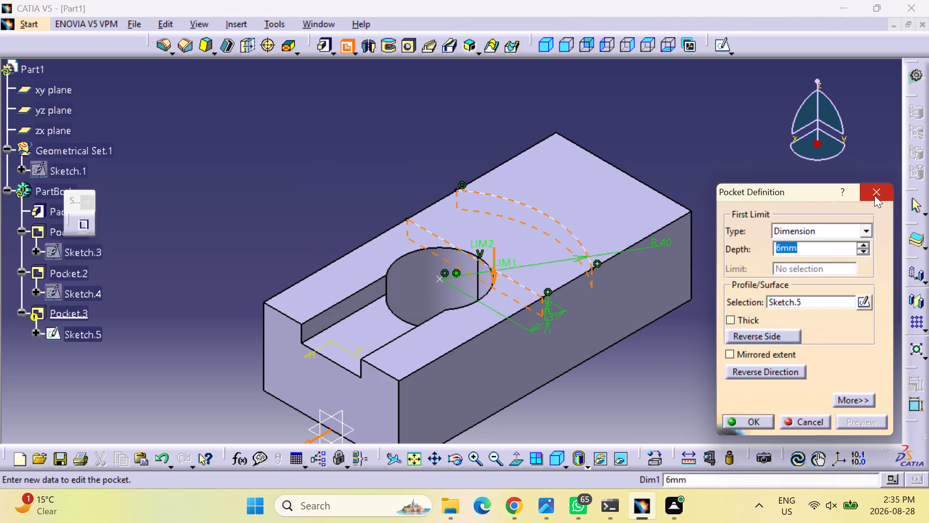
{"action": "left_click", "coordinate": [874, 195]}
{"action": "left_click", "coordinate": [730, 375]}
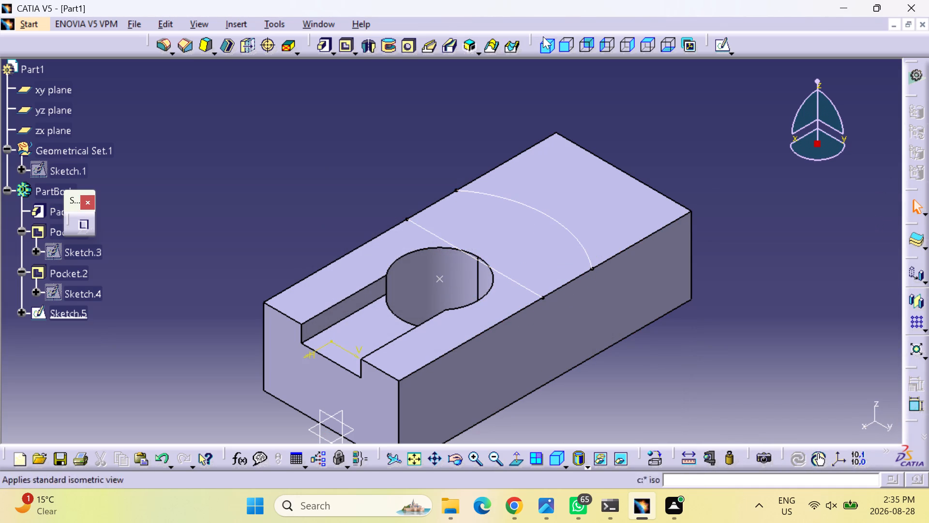
Reopen Sketch.5, examine its arc and line profile against the block from an angle, and exit the sketch.
{"action": "double_click", "coordinate": [594, 215]}
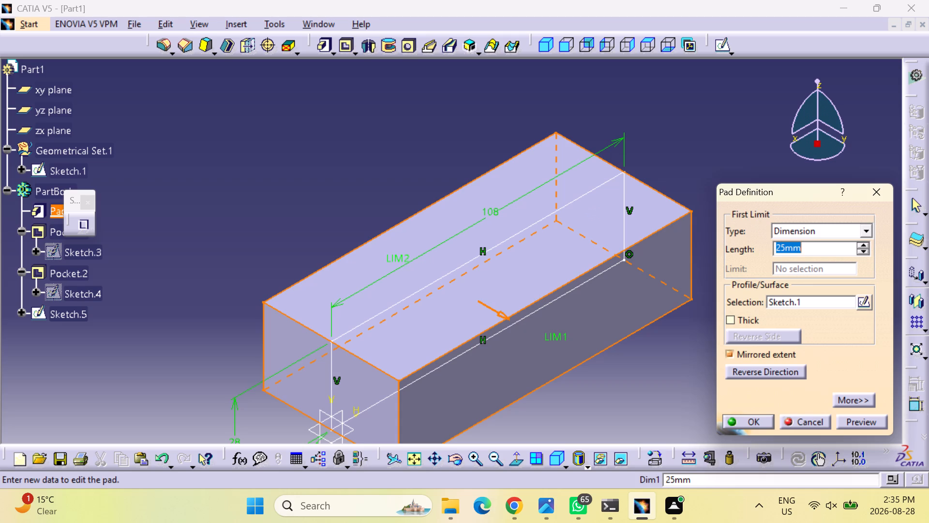
{"action": "left_click", "coordinate": [866, 195]}
{"action": "double_click", "coordinate": [577, 240]}
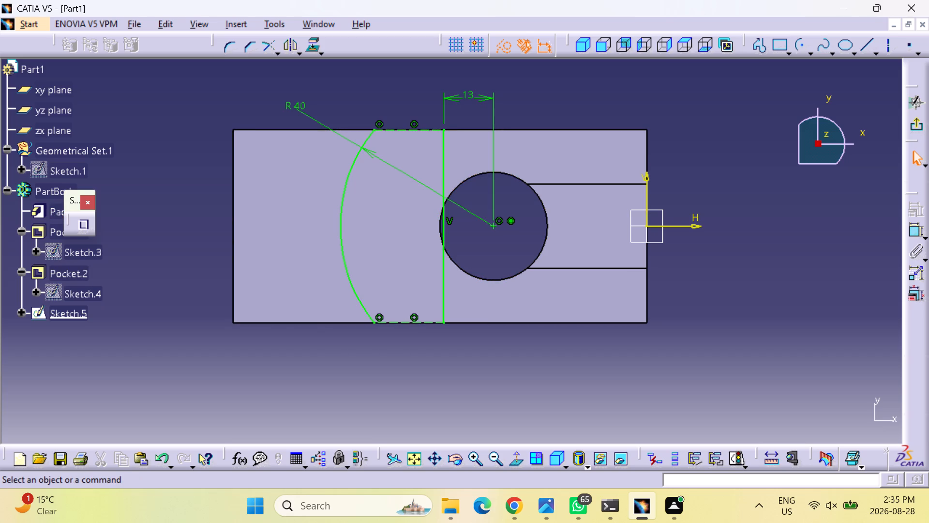
{"action": "middle_click_drag", "start_coordinate": [592, 385], "coordinate": [453, 277]}
{"action": "right_click_drag", "start_coordinate": [592, 385], "coordinate": [453, 277]}
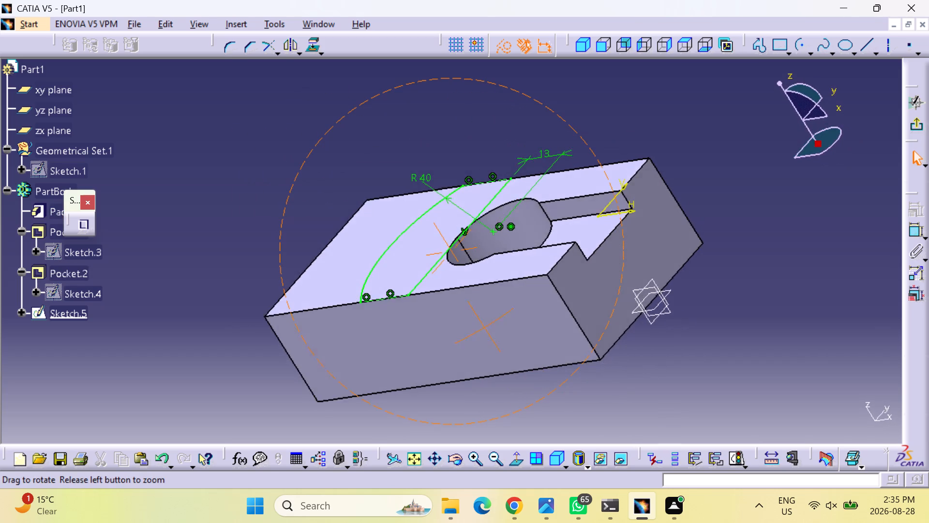
{"action": "middle_click_drag", "start_coordinate": [453, 277], "coordinate": [453, 368]}
{"action": "right_click_drag", "start_coordinate": [453, 277], "coordinate": [453, 368]}
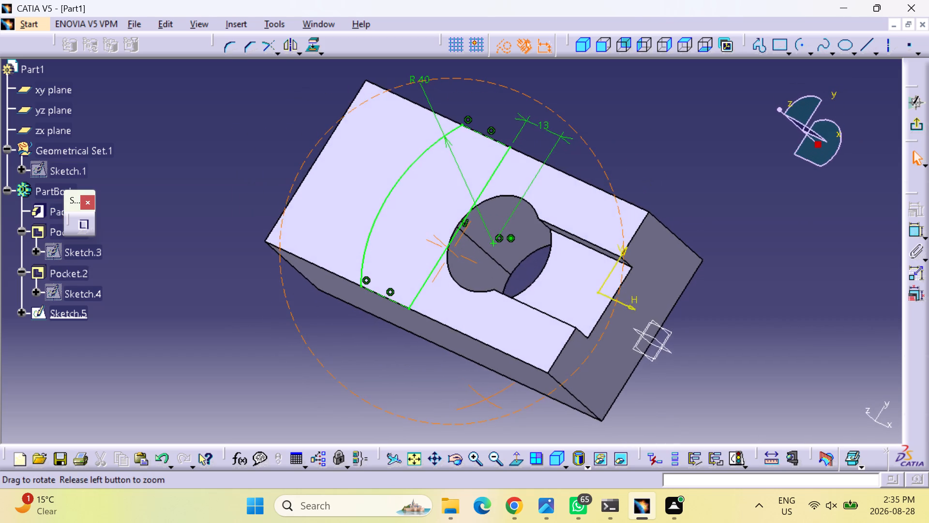
{"action": "middle_click_drag", "start_coordinate": [453, 368], "coordinate": [426, 337]}
{"action": "right_click_drag", "start_coordinate": [453, 368], "coordinate": [426, 337]}
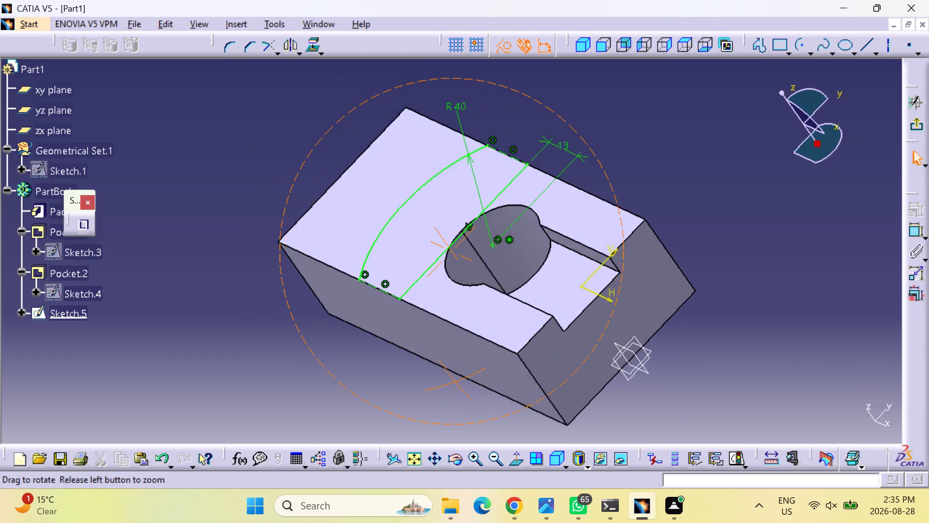
{"action": "middle_click_drag", "start_coordinate": [426, 337], "coordinate": [419, 309]}
{"action": "right_click_drag", "start_coordinate": [426, 337], "coordinate": [419, 309]}
{"action": "left_click", "coordinate": [921, 132]}
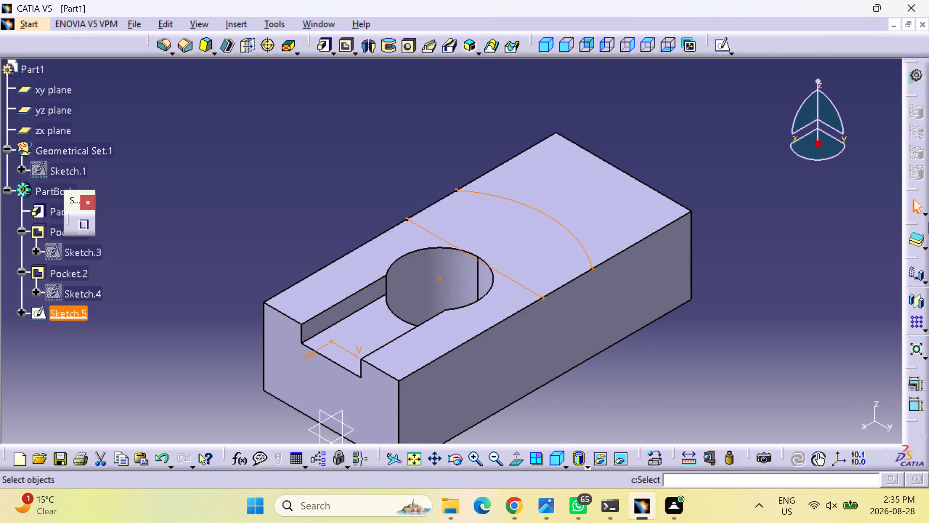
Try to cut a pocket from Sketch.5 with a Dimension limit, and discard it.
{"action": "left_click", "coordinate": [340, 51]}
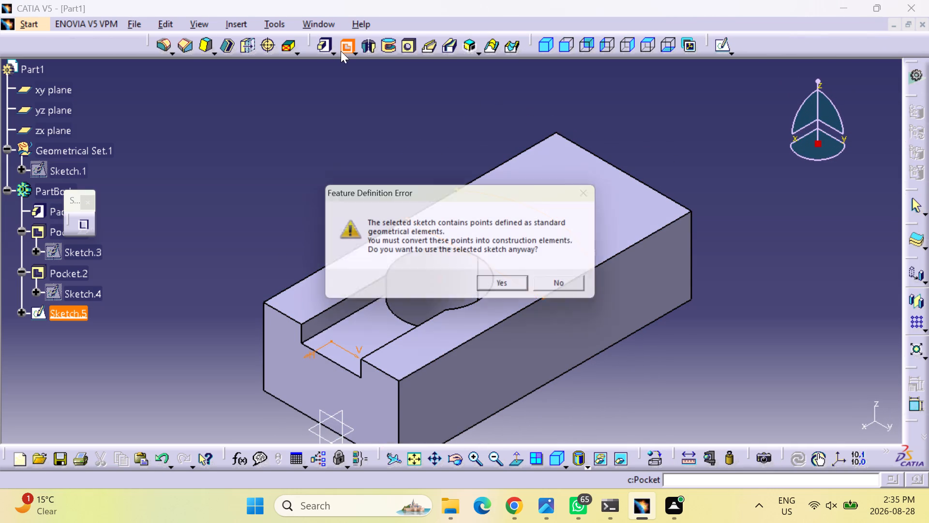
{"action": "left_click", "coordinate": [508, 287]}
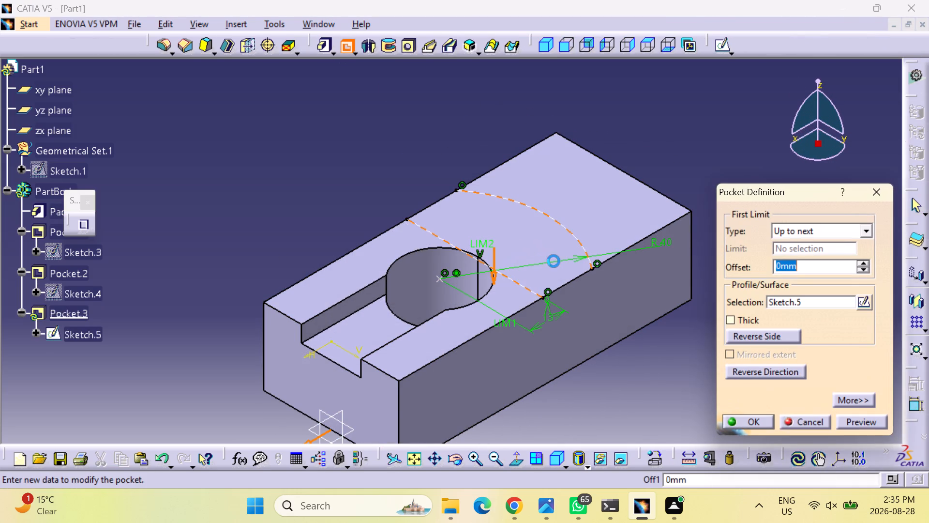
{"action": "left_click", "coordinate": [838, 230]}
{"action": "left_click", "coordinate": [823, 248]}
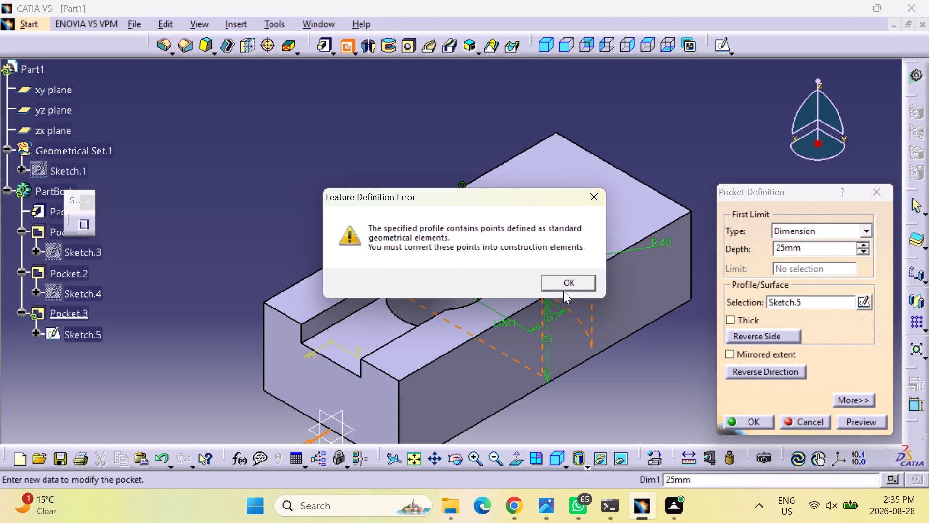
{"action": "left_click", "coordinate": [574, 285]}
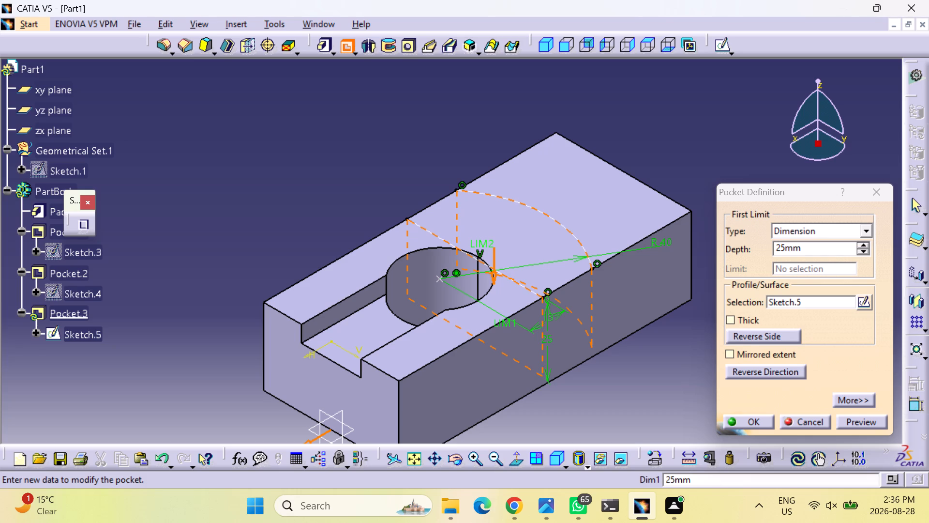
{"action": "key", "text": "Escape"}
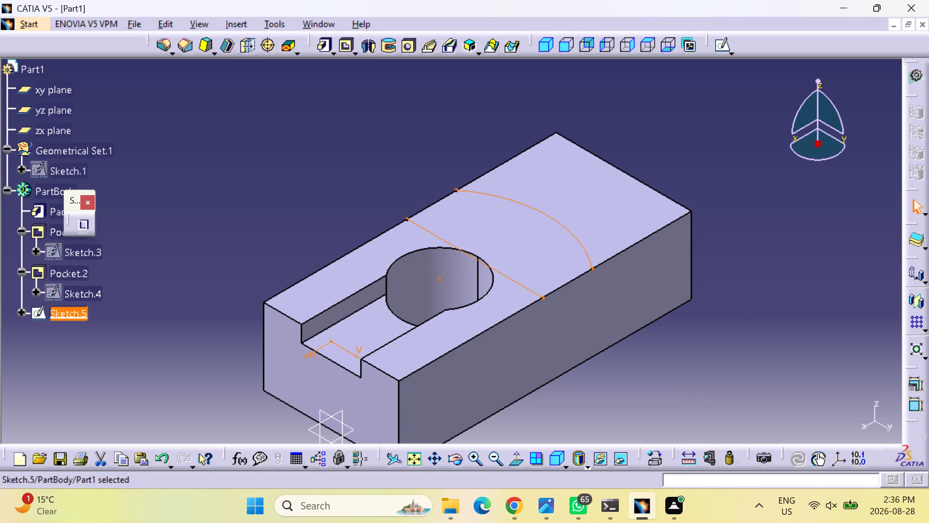
Open Sketch.5 and delete the two horizontal construction lines joining the arc to the vertical line.
{"action": "double_click", "coordinate": [540, 210]}
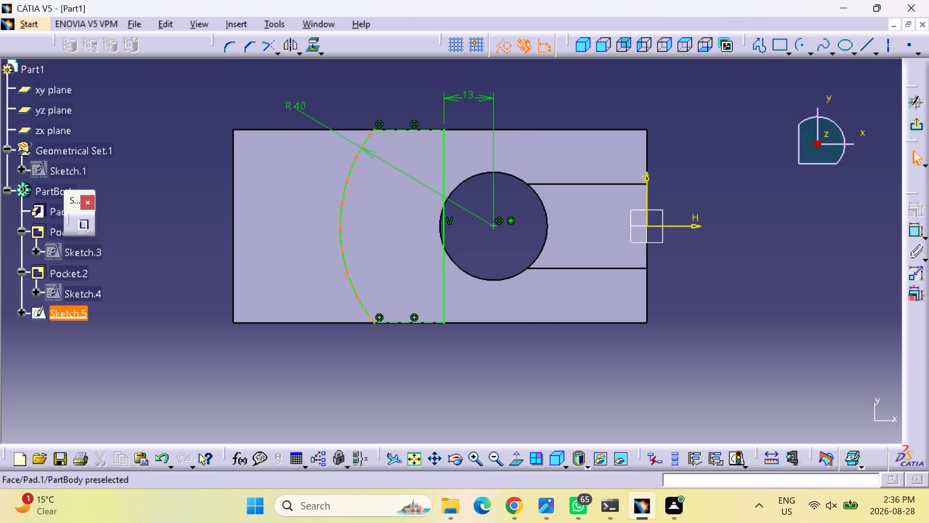
{"action": "left_click", "coordinate": [419, 132]}
{"action": "key", "text": "Delete"}
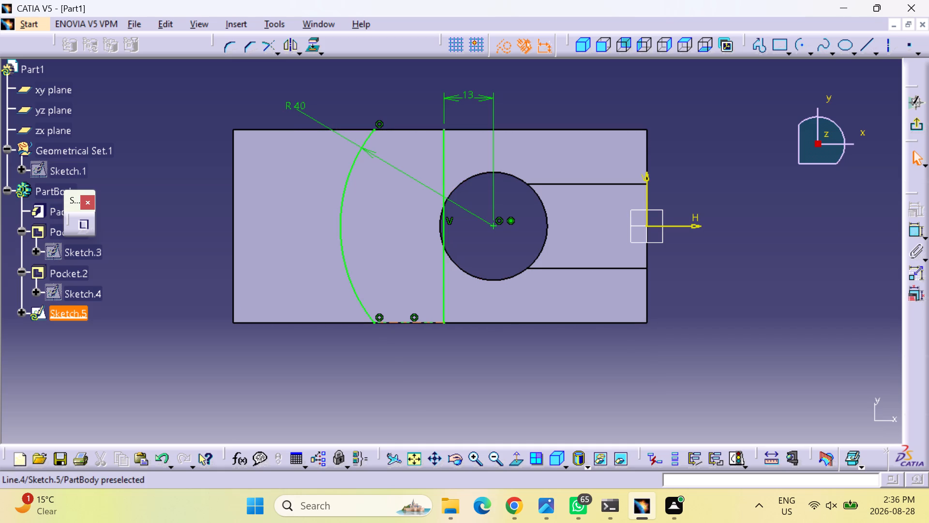
{"action": "left_click", "coordinate": [423, 324]}
{"action": "key", "text": "Delete"}
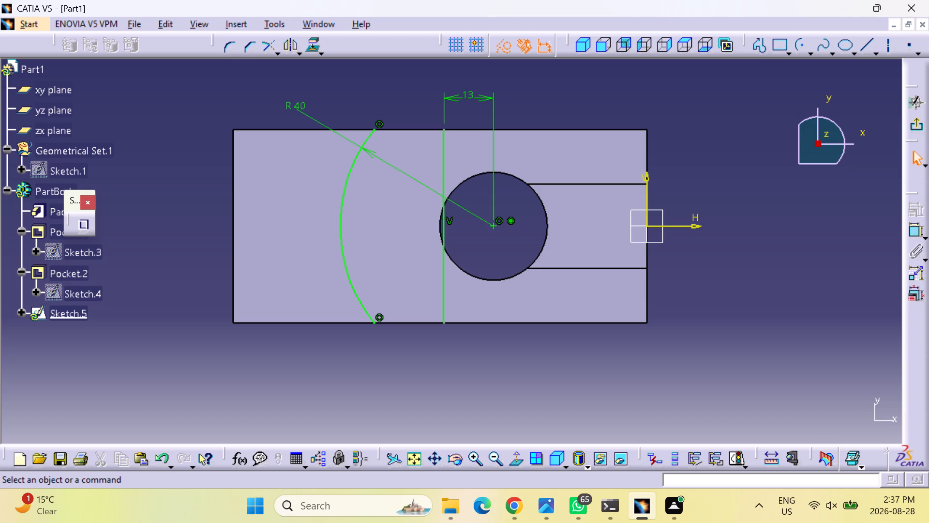
Draw a standard-element arc centred on the hole's centre, about 54.7 mm in radius, spanning the block's two long edges.
{"action": "left_click", "coordinate": [806, 46]}
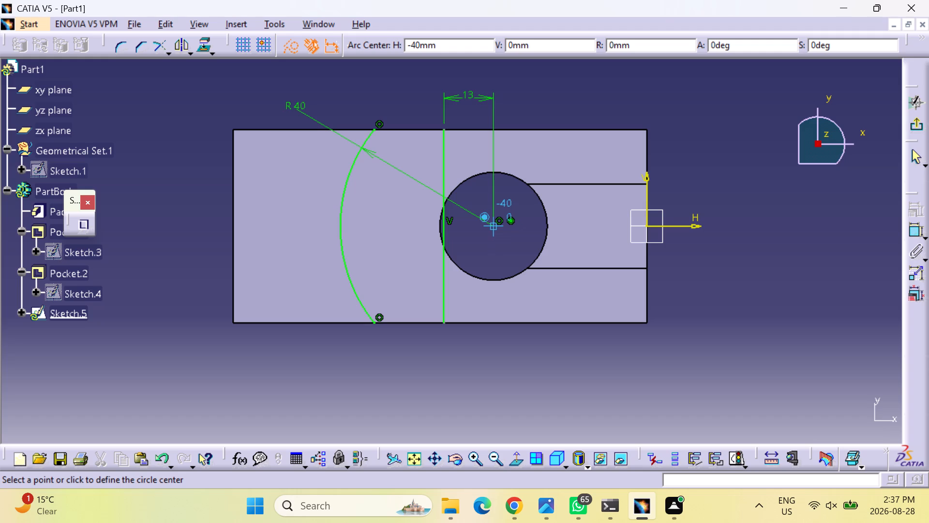
{"action": "left_click", "coordinate": [494, 225]}
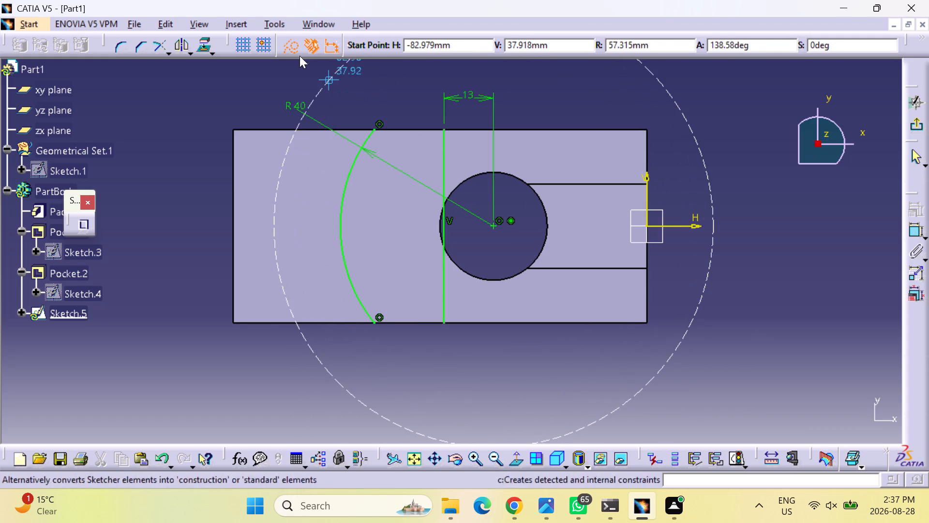
{"action": "left_click", "coordinate": [294, 44]}
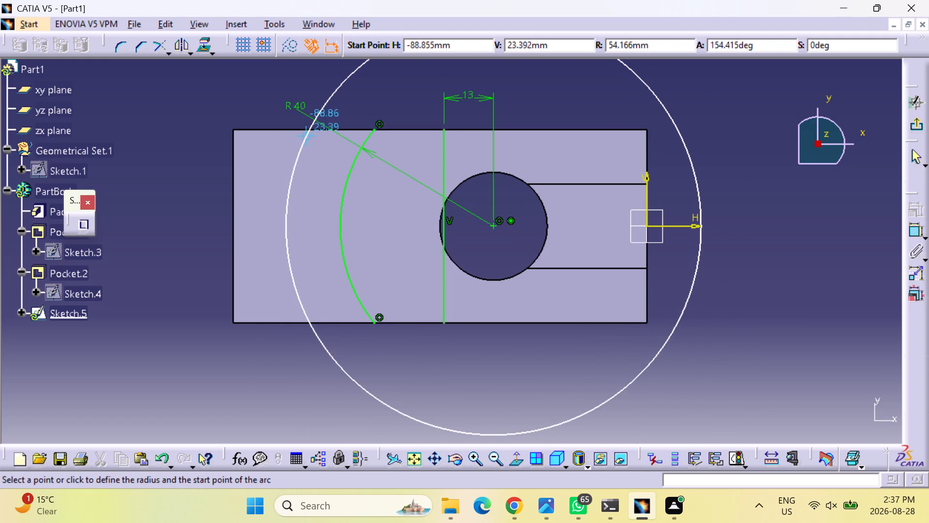
{"action": "left_click", "coordinate": [306, 131]}
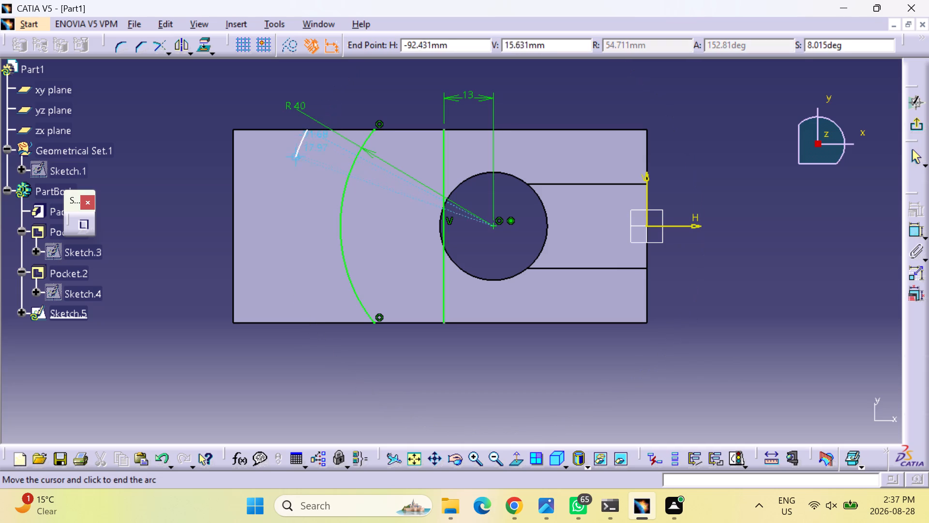
{"action": "left_click", "coordinate": [314, 323]}
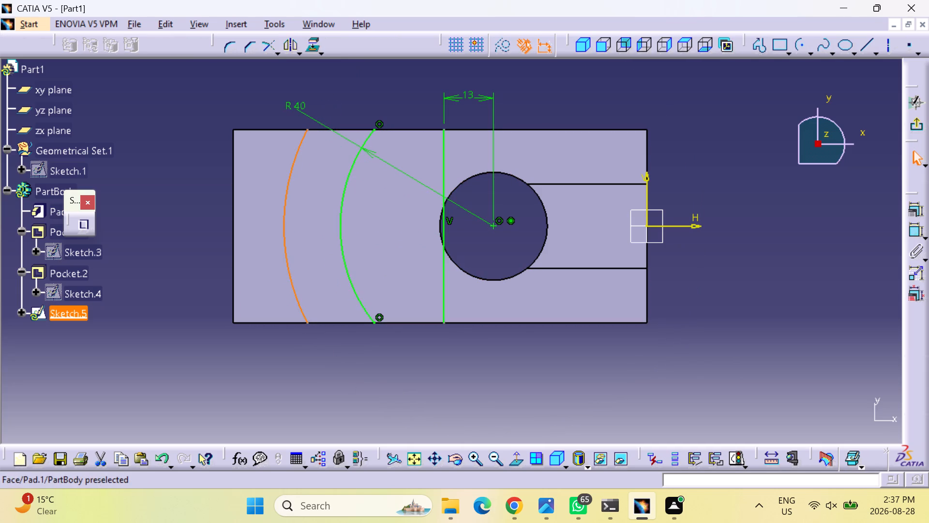
Dimension the new outer arc's radius and set it to 60 mm.
{"action": "left_click", "coordinate": [475, 449]}
{"action": "left_click_drag", "start_coordinate": [475, 449], "coordinate": [479, 457]}
{"action": "middle_click_drag", "start_coordinate": [285, 216], "coordinate": [391, 292]}
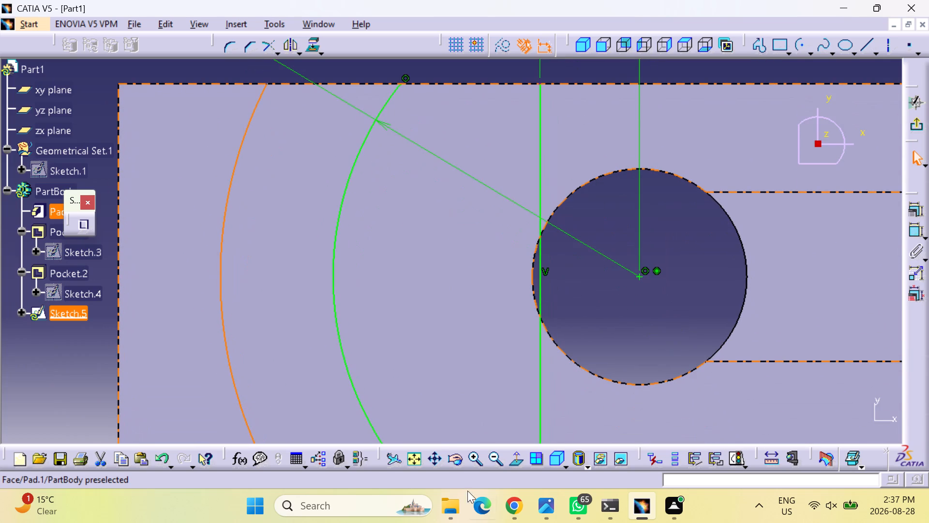
{"action": "left_click", "coordinate": [489, 453]}
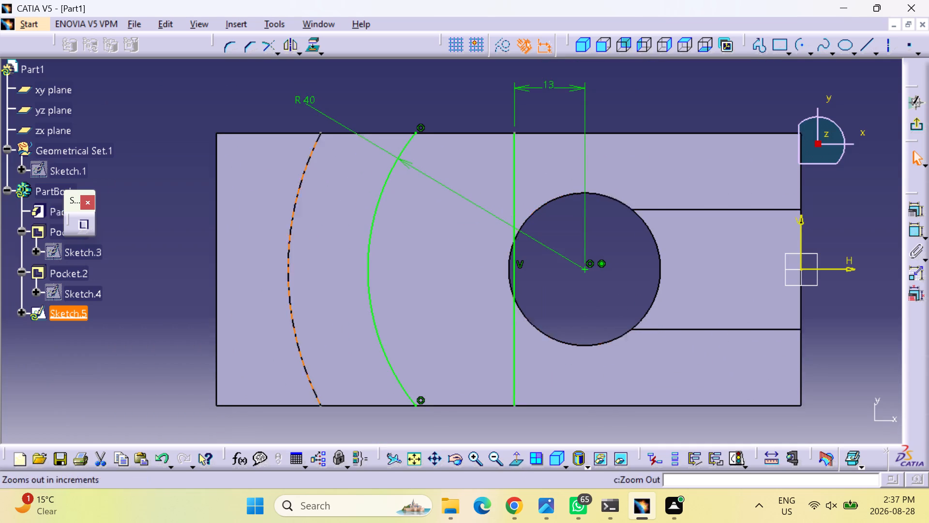
{"action": "left_click", "coordinate": [177, 199]}
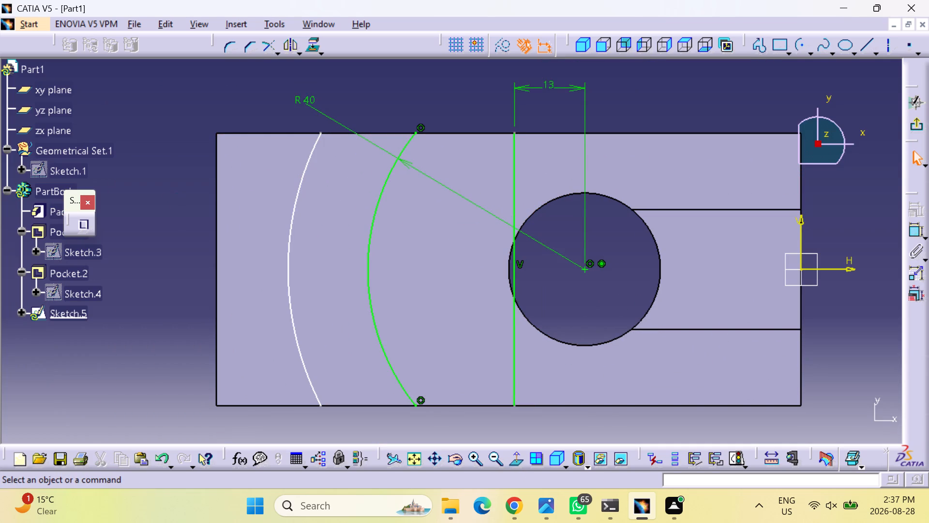
{"action": "left_click", "coordinate": [912, 229]}
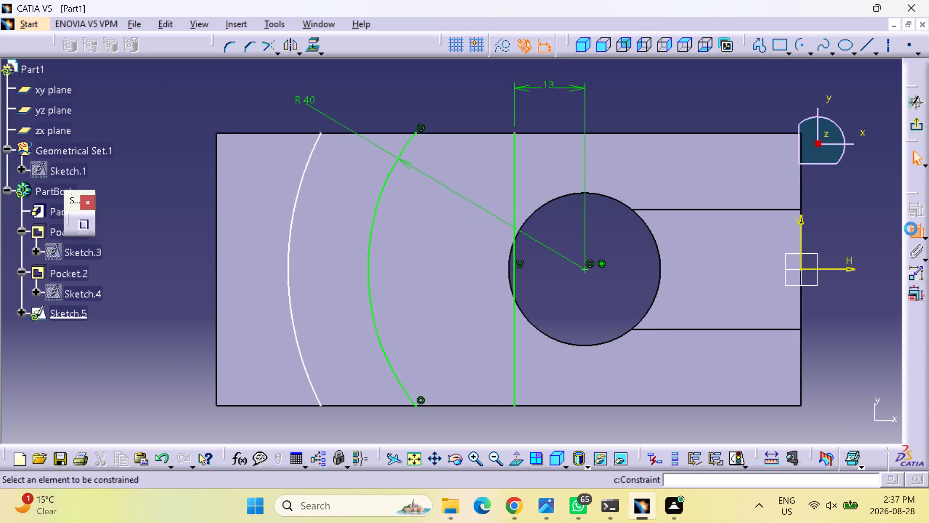
{"action": "left_click", "coordinate": [294, 205]}
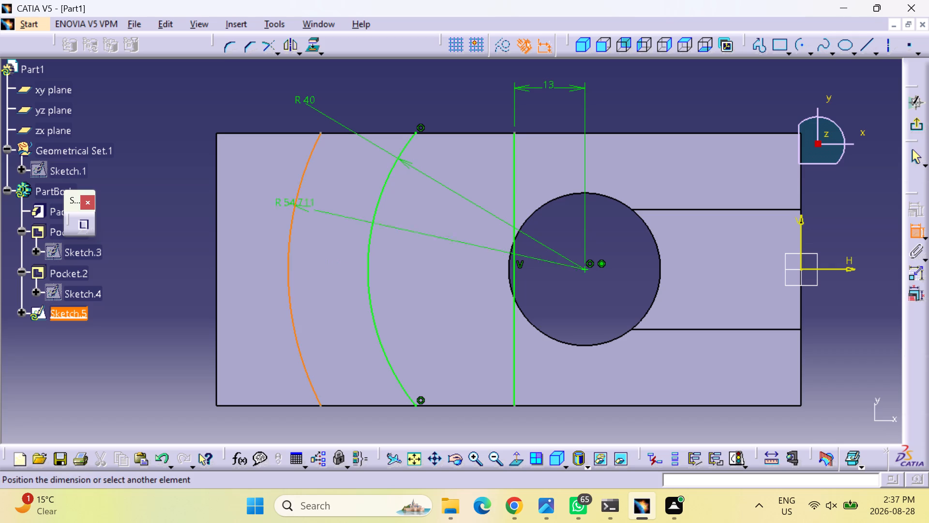
{"action": "left_click", "coordinate": [175, 154]}
{"action": "double_click", "coordinate": [178, 149]}
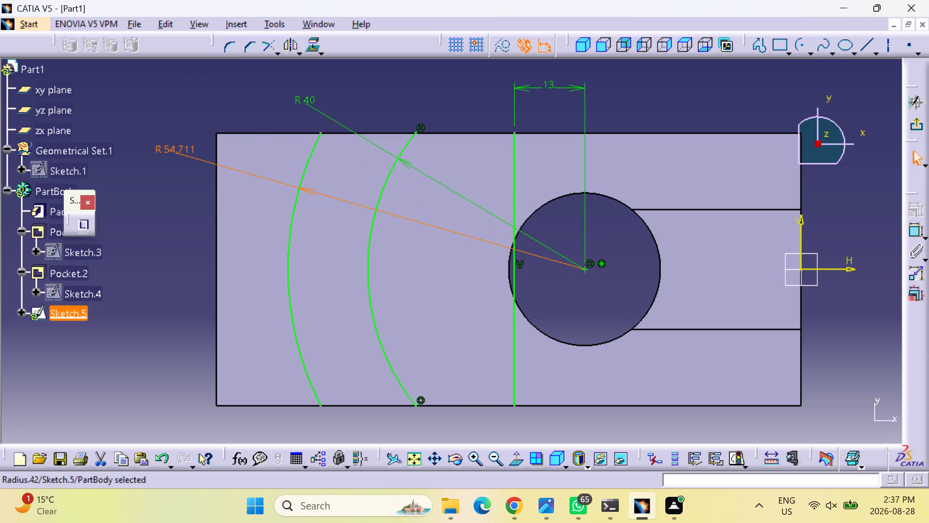
{"action": "type", "text": "60"}
{"action": "key", "text": "Return"}
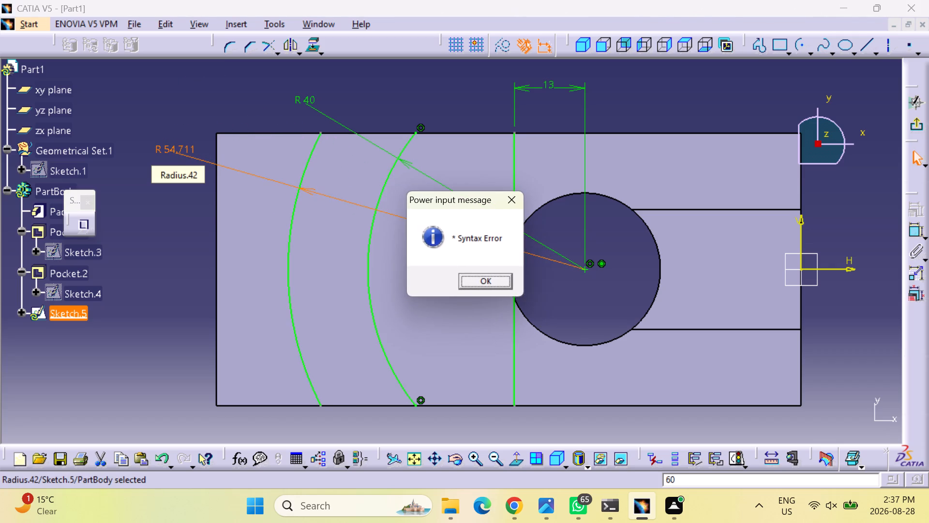
{"action": "left_click", "coordinate": [461, 272]}
{"action": "left_click", "coordinate": [488, 298]}
{"action": "left_click", "coordinate": [487, 287]}
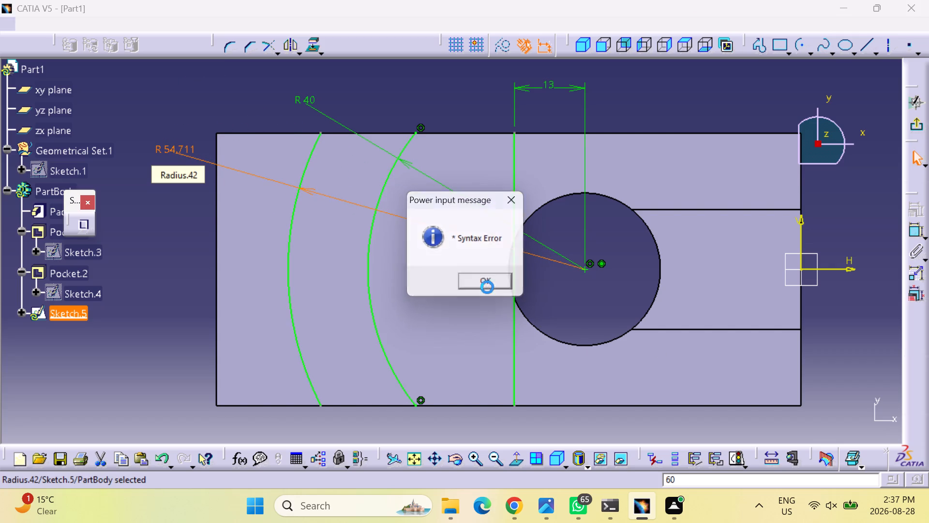
{"action": "double_click", "coordinate": [168, 152]}
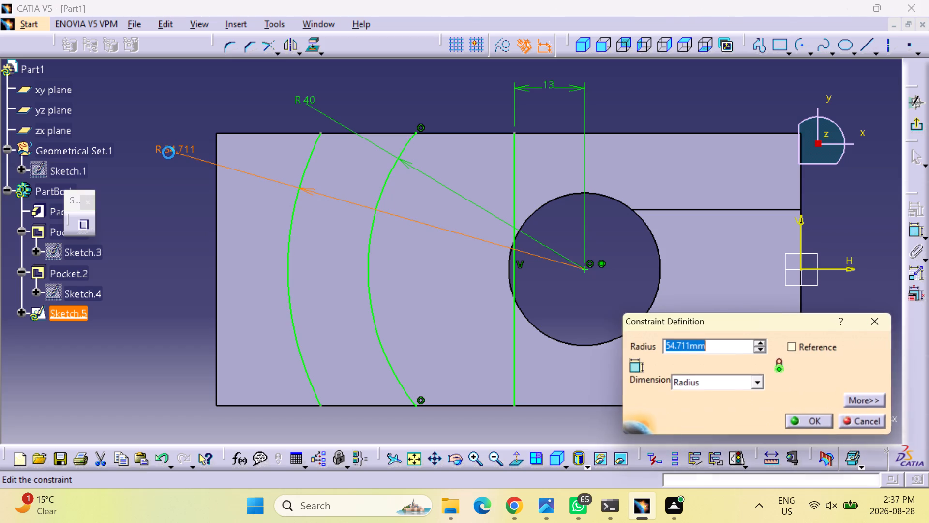
{"action": "type", "text": "60"}
{"action": "key", "text": "Return"}
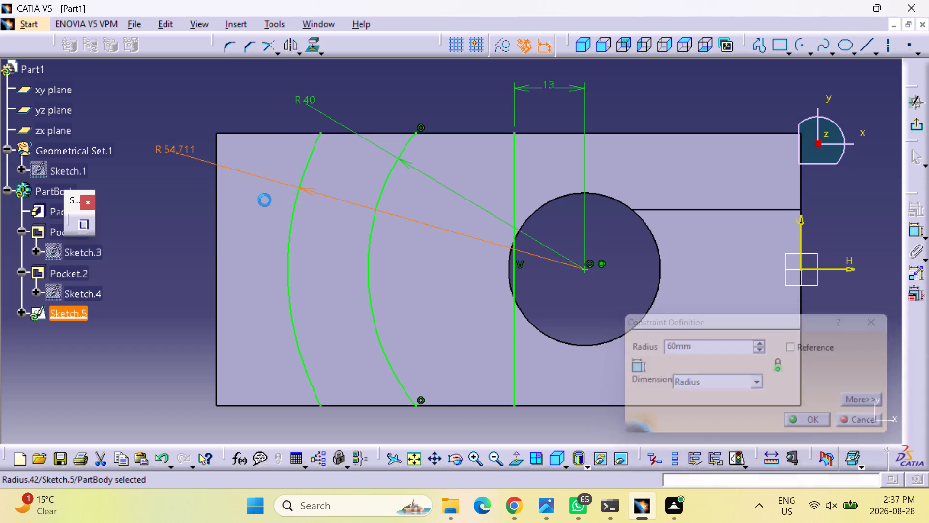
Constrain both endpoints of the 60 mm-radius arc coincident with the block's two long edges.
{"action": "left_click", "coordinate": [911, 231]}
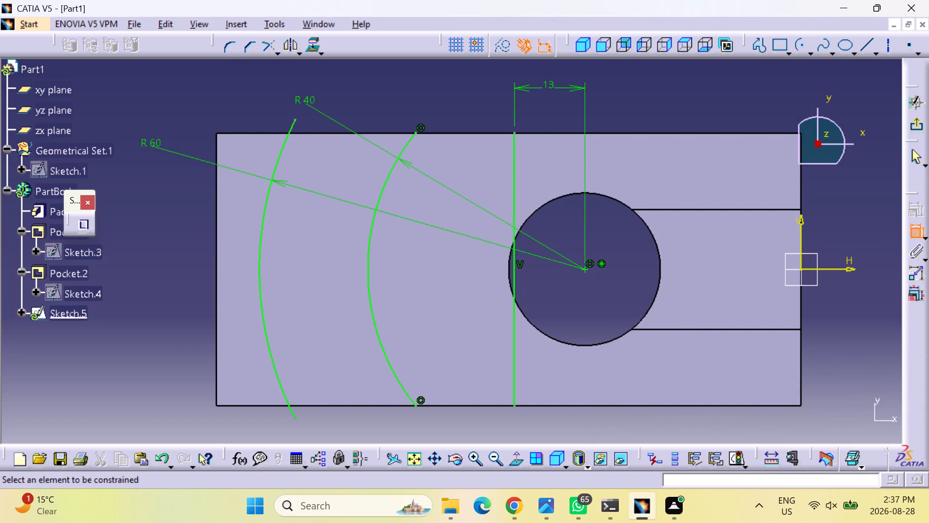
{"action": "left_click", "coordinate": [294, 120]}
{"action": "left_click", "coordinate": [297, 132]}
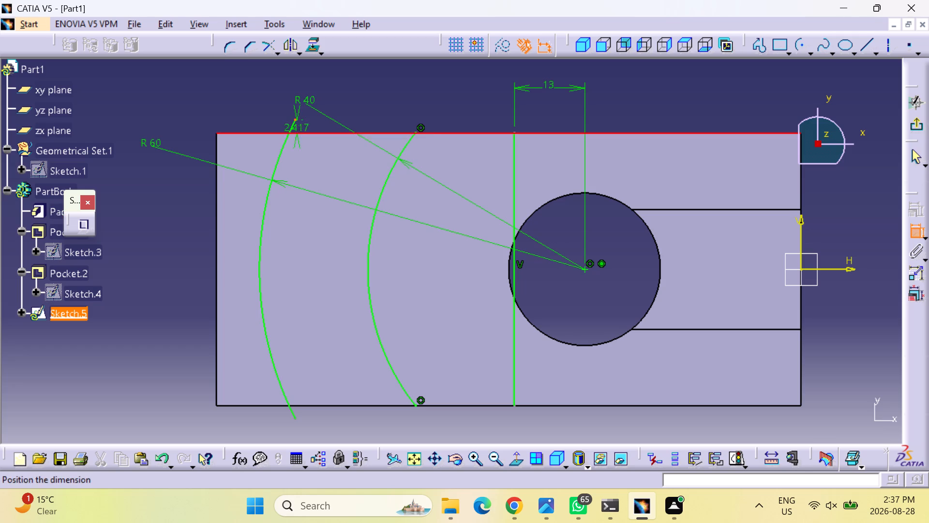
{"action": "right_click", "coordinate": [297, 133]}
{"action": "left_click", "coordinate": [357, 277]}
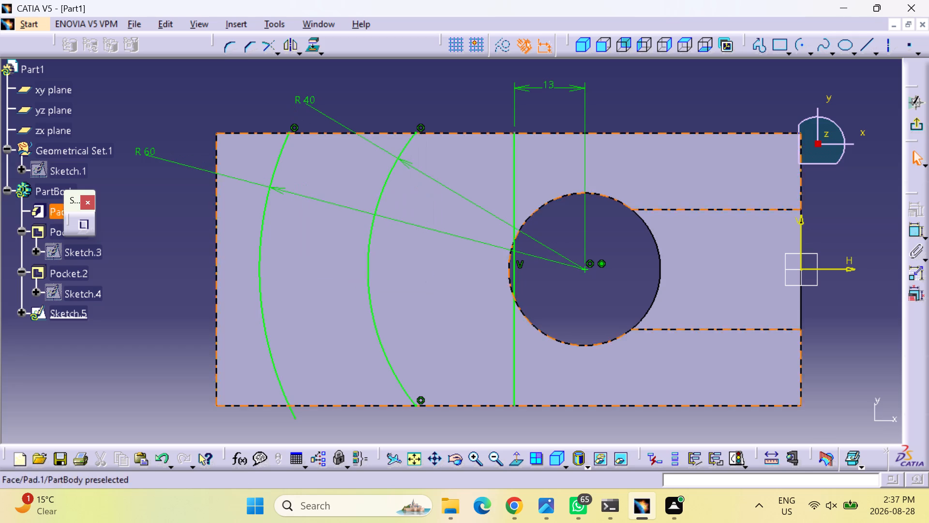
{"action": "left_click", "coordinate": [915, 233]}
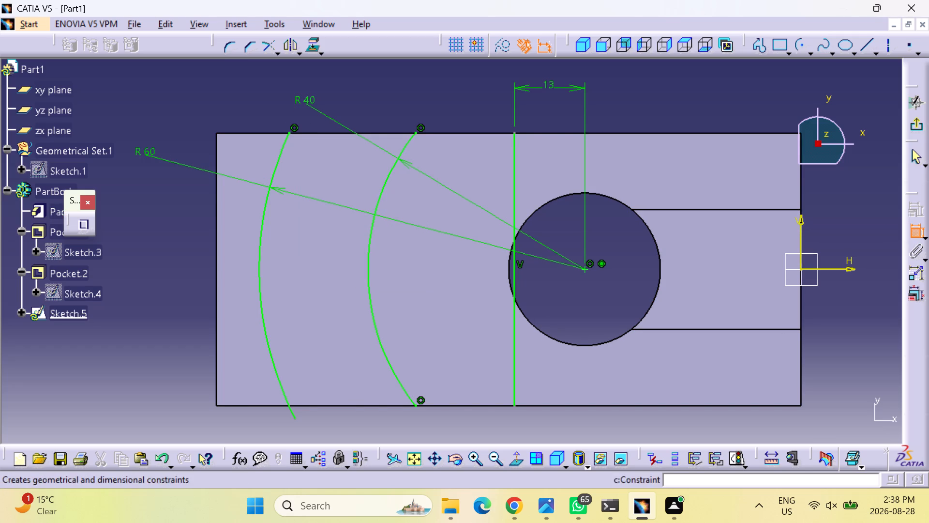
{"action": "left_click", "coordinate": [296, 420]}
{"action": "left_click", "coordinate": [307, 404]}
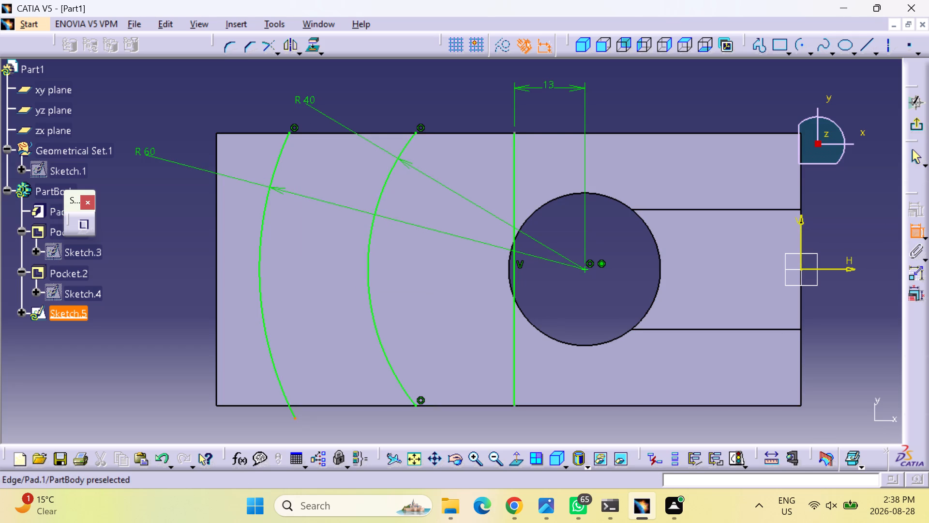
{"action": "right_click", "coordinate": [308, 403]}
{"action": "left_click", "coordinate": [352, 391]}
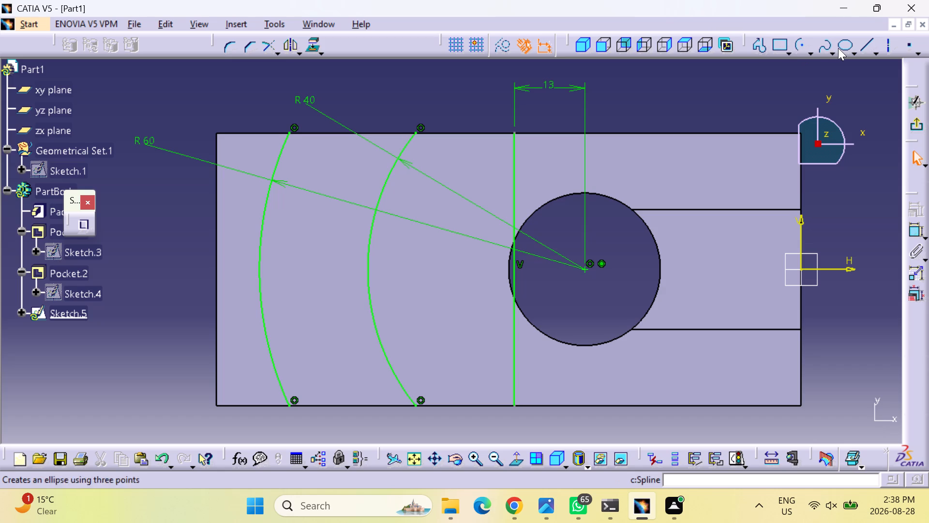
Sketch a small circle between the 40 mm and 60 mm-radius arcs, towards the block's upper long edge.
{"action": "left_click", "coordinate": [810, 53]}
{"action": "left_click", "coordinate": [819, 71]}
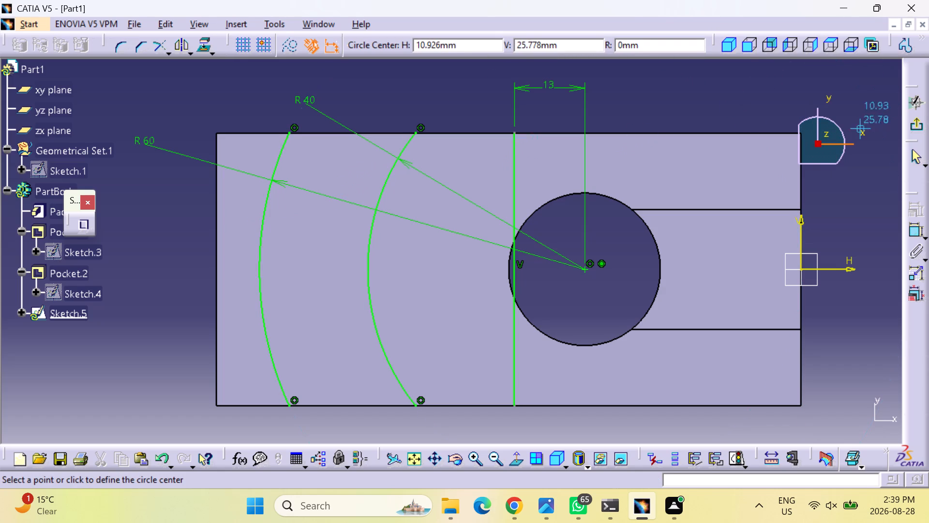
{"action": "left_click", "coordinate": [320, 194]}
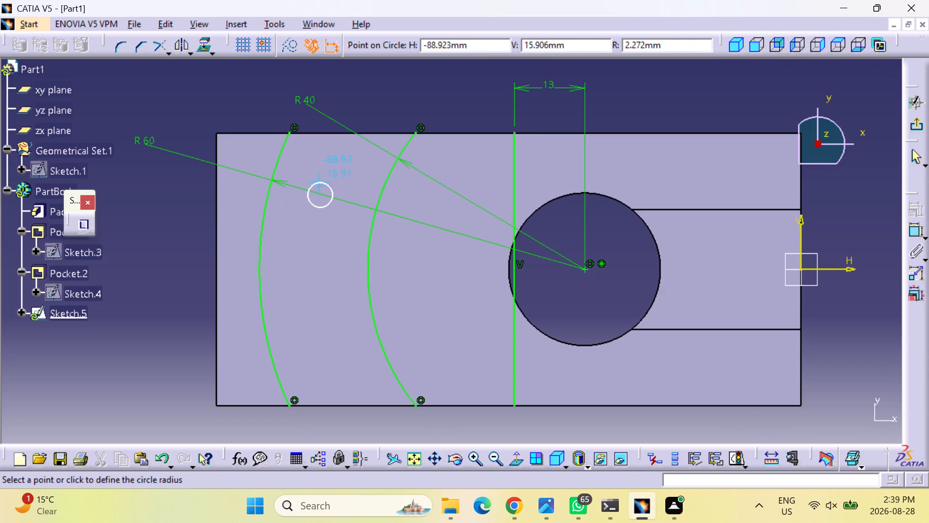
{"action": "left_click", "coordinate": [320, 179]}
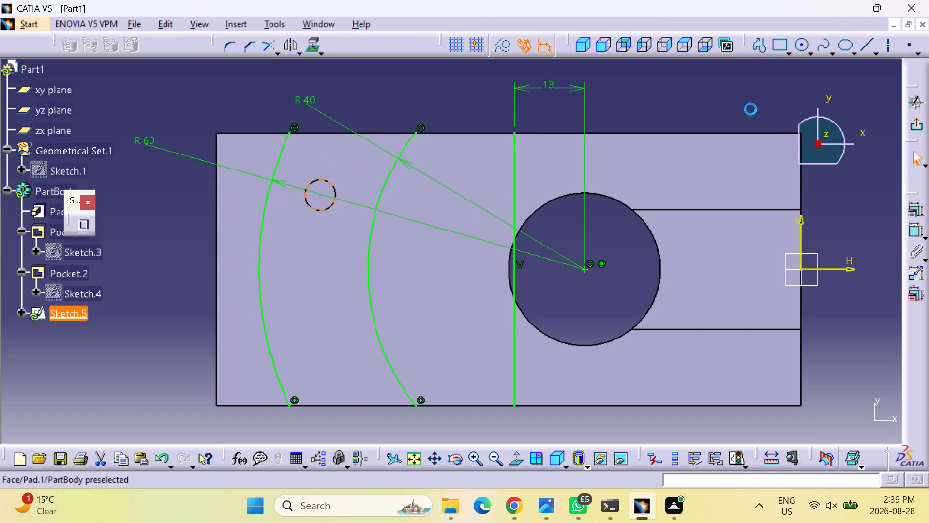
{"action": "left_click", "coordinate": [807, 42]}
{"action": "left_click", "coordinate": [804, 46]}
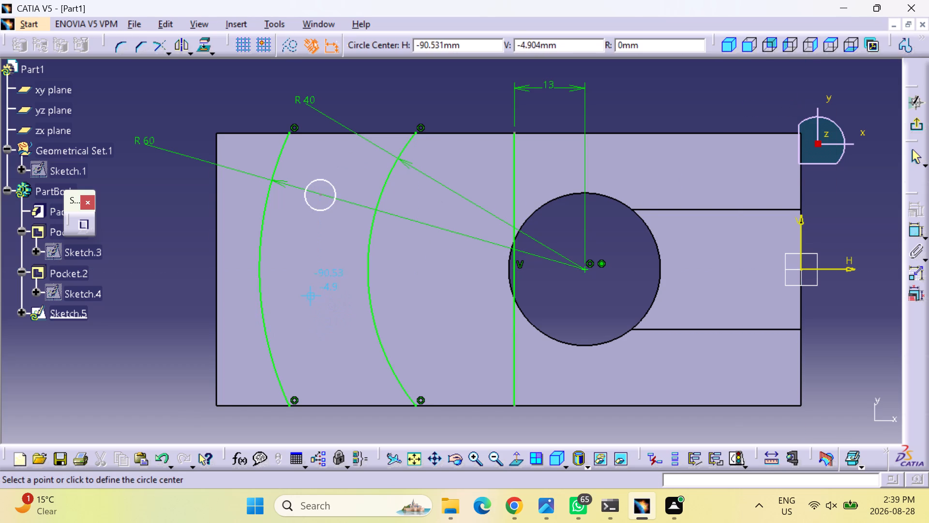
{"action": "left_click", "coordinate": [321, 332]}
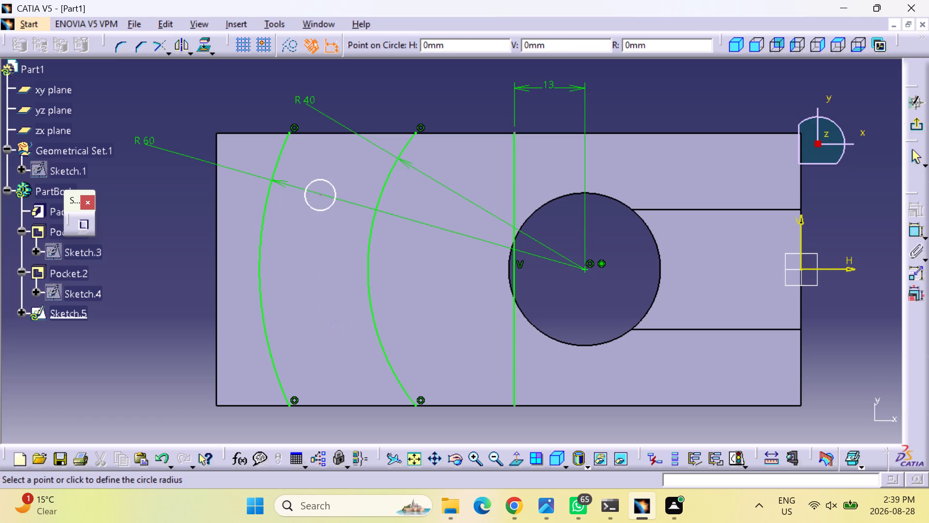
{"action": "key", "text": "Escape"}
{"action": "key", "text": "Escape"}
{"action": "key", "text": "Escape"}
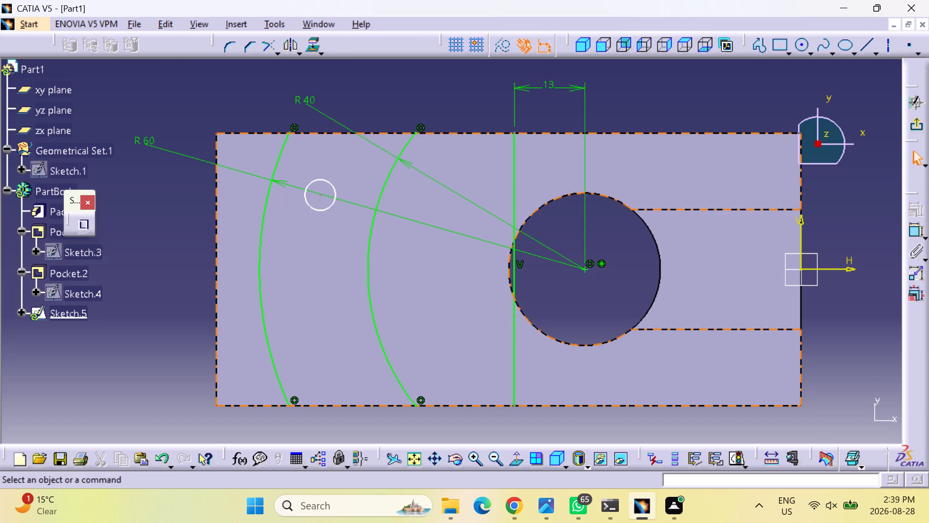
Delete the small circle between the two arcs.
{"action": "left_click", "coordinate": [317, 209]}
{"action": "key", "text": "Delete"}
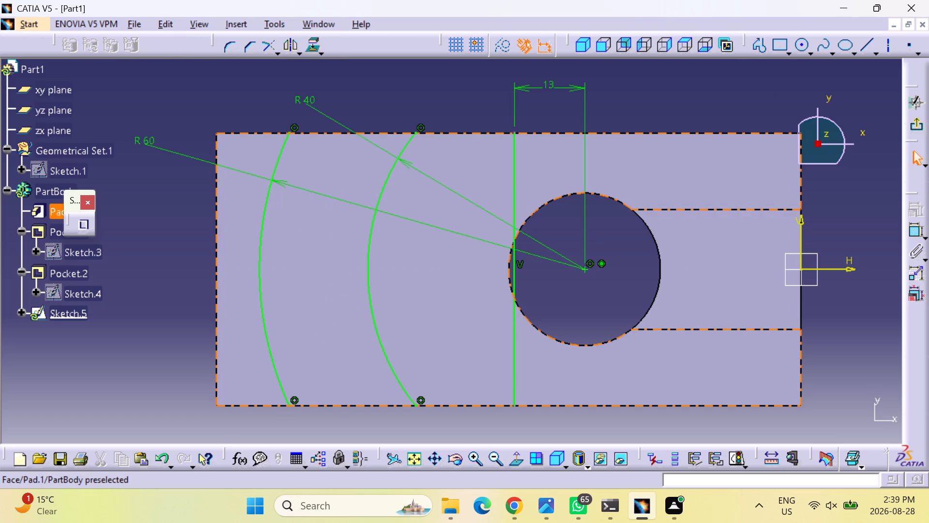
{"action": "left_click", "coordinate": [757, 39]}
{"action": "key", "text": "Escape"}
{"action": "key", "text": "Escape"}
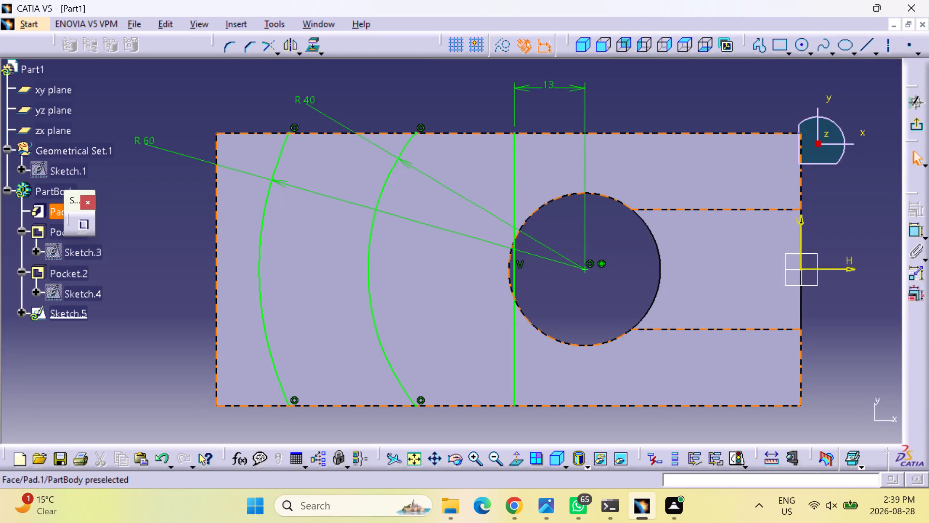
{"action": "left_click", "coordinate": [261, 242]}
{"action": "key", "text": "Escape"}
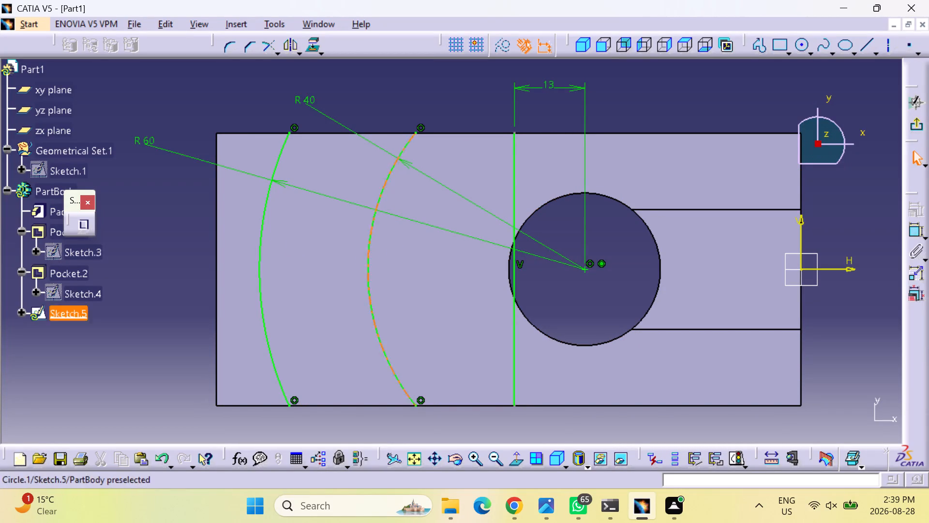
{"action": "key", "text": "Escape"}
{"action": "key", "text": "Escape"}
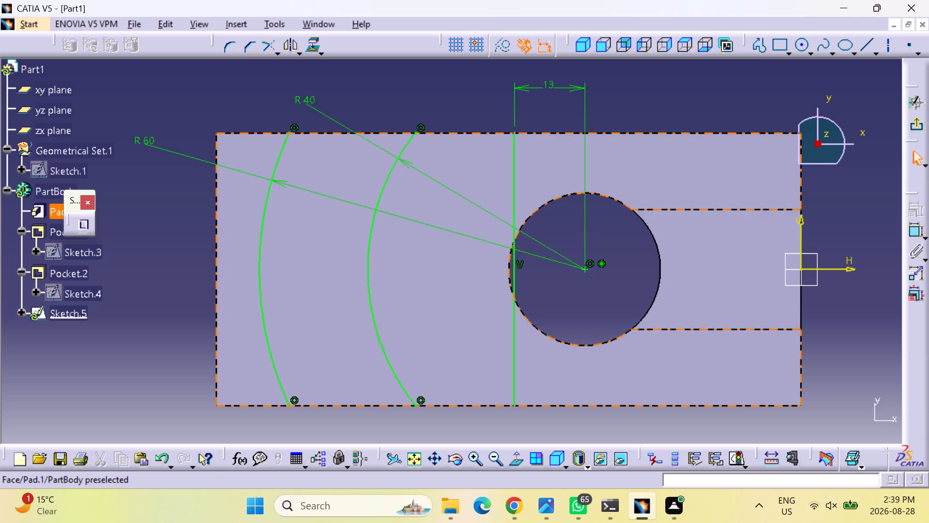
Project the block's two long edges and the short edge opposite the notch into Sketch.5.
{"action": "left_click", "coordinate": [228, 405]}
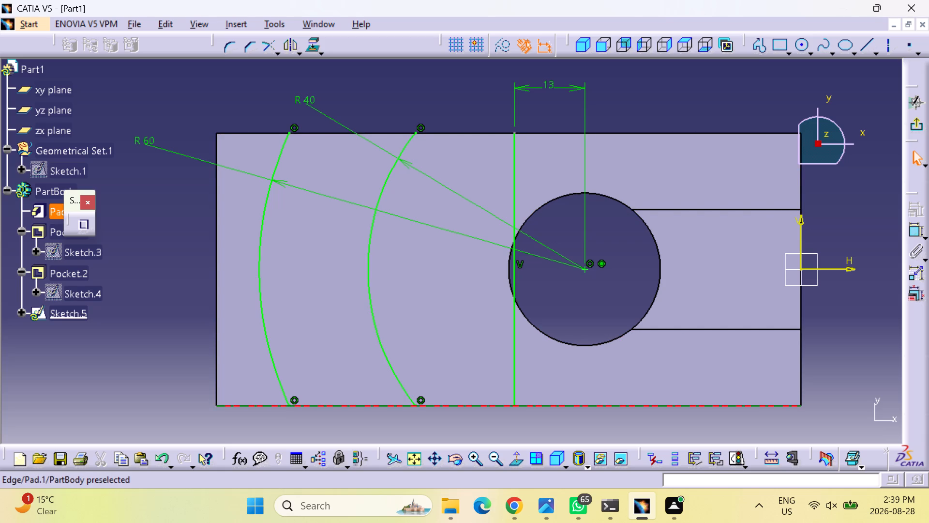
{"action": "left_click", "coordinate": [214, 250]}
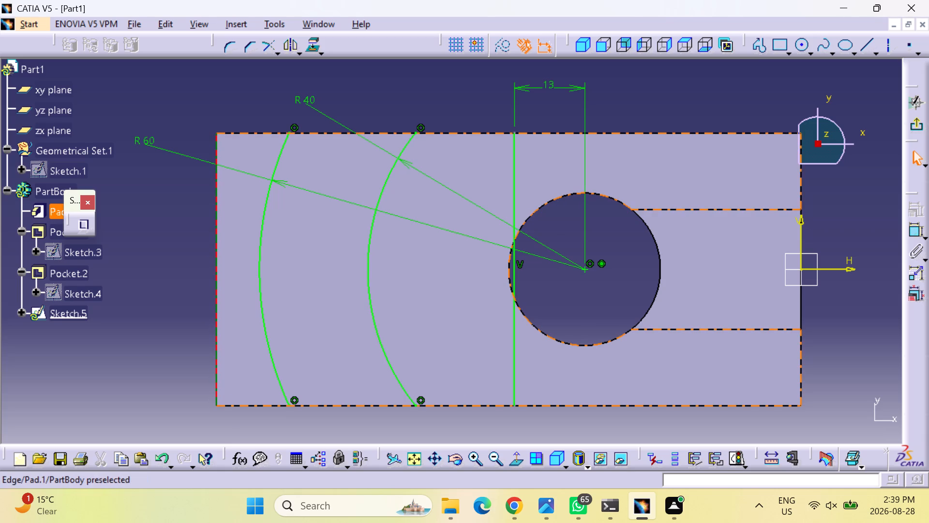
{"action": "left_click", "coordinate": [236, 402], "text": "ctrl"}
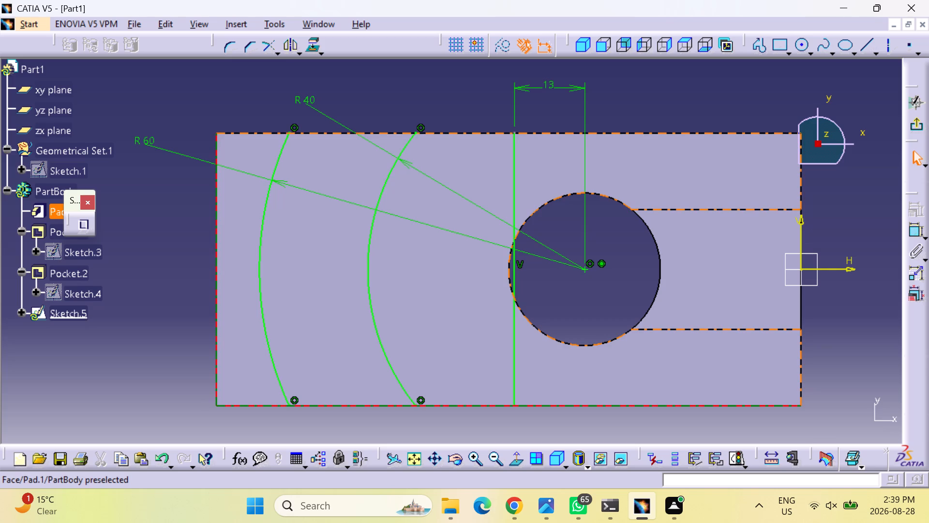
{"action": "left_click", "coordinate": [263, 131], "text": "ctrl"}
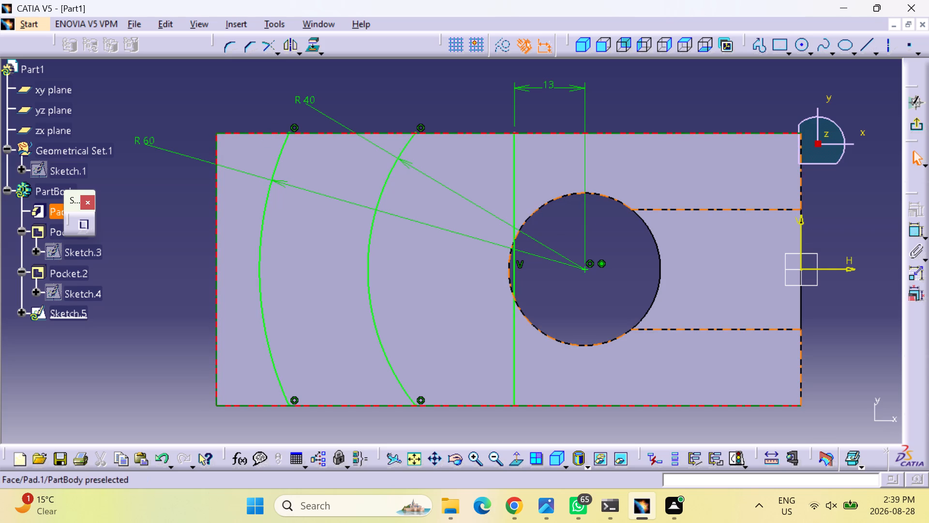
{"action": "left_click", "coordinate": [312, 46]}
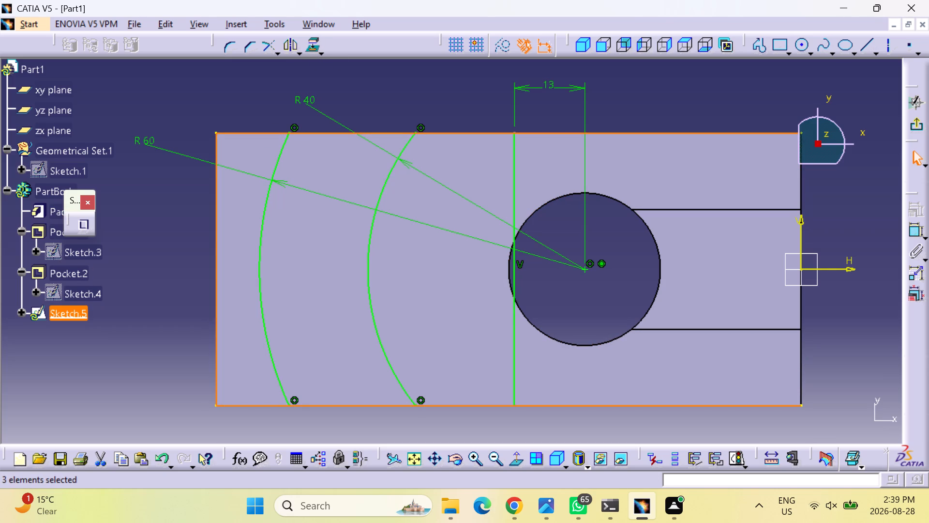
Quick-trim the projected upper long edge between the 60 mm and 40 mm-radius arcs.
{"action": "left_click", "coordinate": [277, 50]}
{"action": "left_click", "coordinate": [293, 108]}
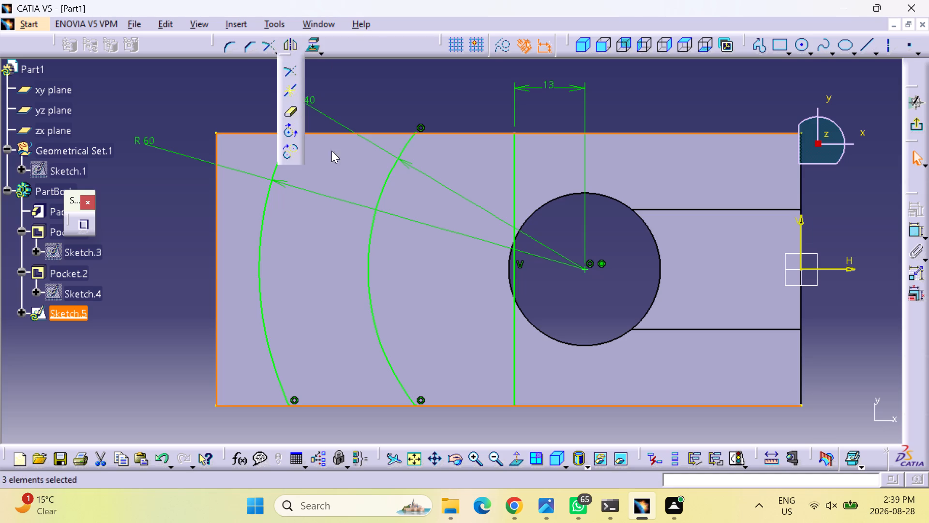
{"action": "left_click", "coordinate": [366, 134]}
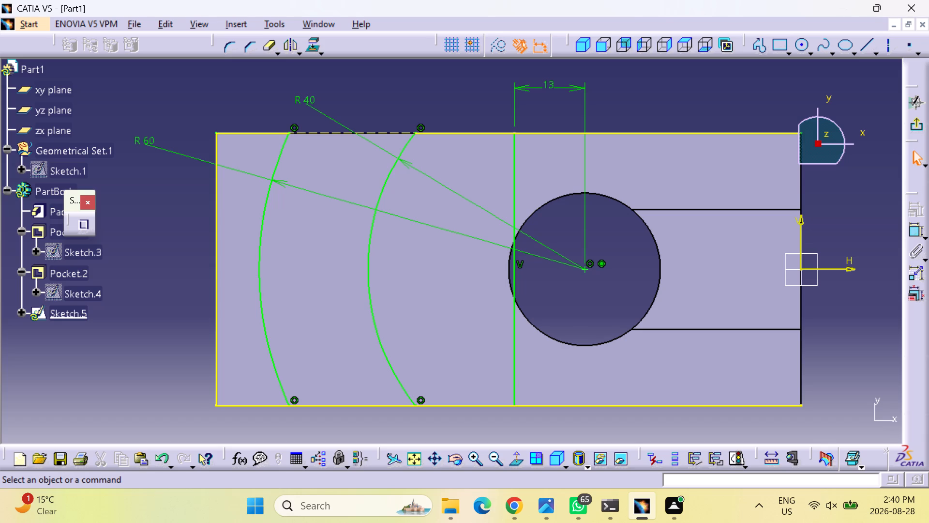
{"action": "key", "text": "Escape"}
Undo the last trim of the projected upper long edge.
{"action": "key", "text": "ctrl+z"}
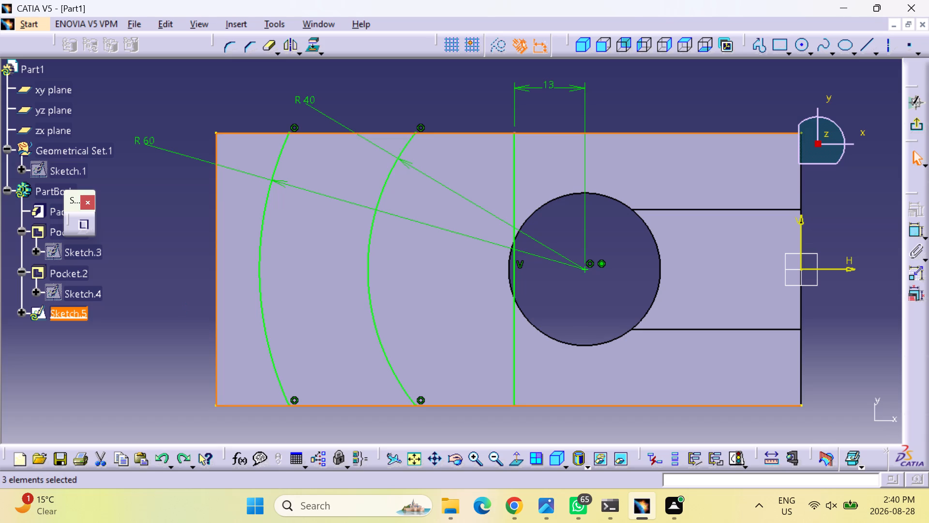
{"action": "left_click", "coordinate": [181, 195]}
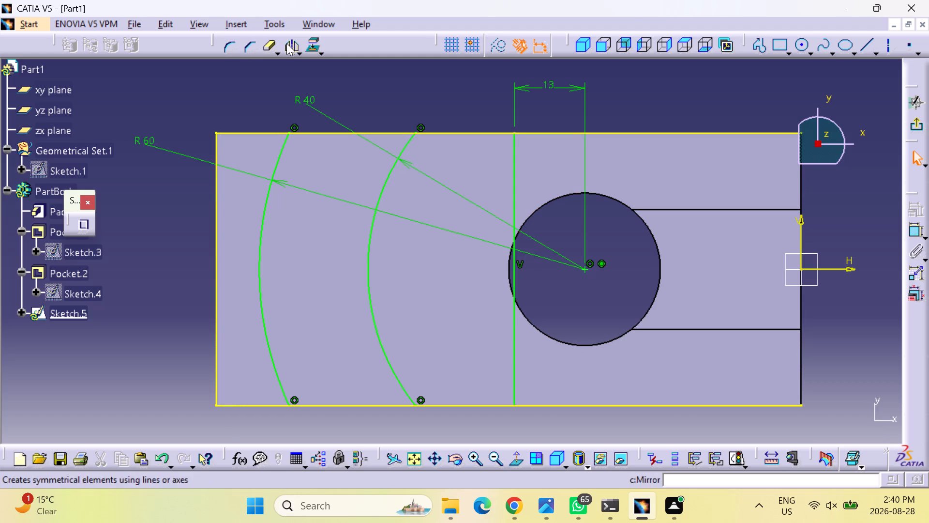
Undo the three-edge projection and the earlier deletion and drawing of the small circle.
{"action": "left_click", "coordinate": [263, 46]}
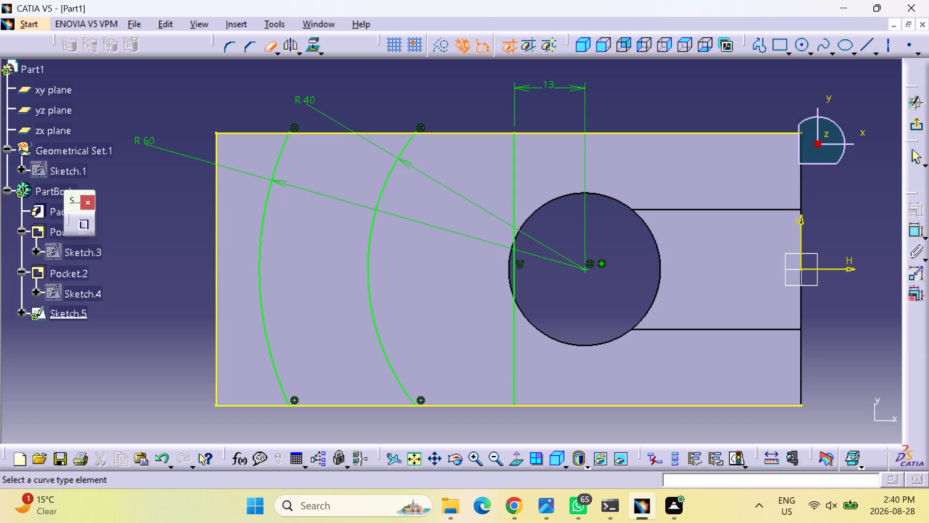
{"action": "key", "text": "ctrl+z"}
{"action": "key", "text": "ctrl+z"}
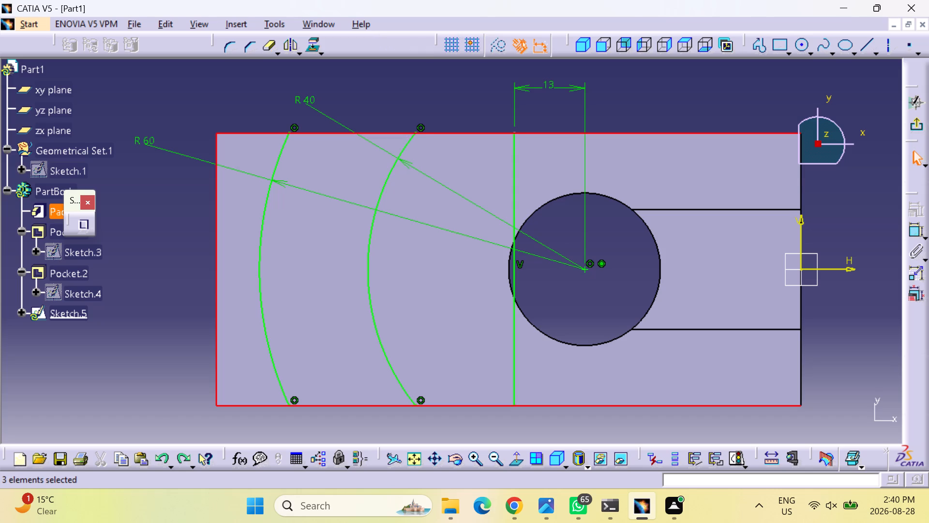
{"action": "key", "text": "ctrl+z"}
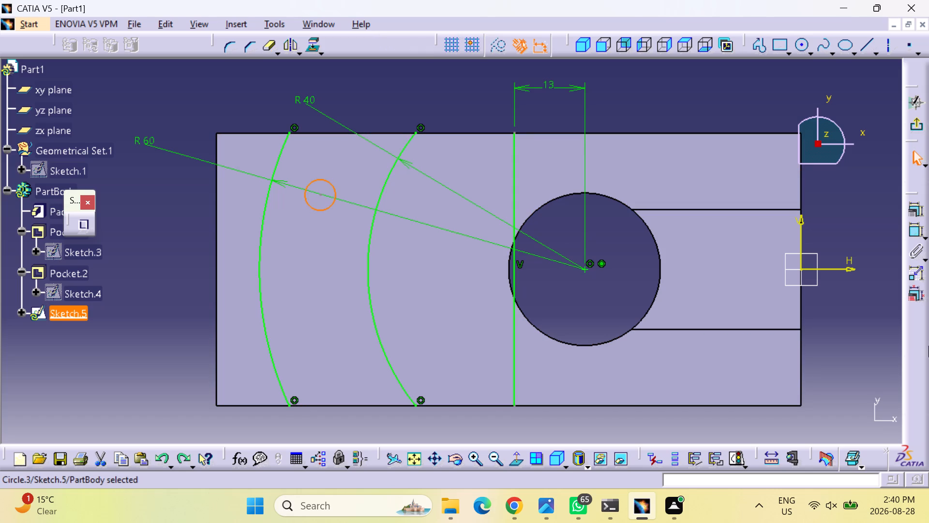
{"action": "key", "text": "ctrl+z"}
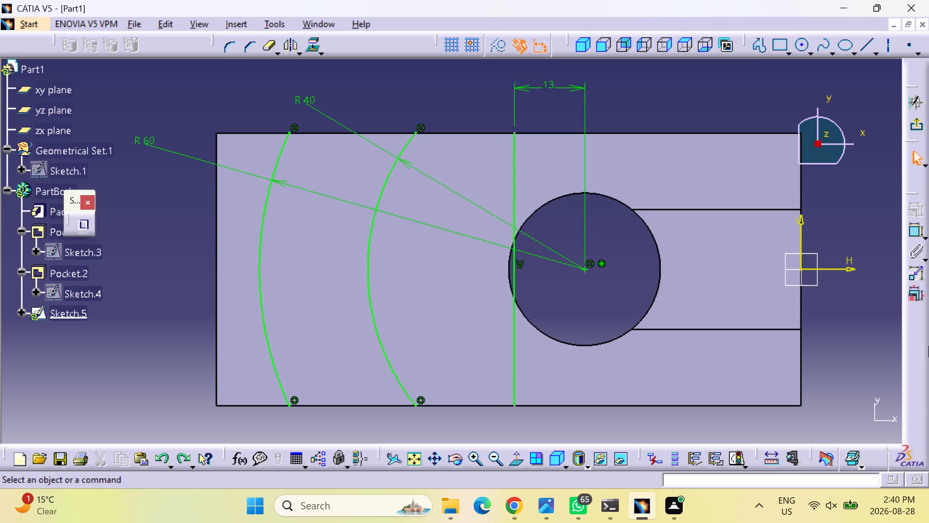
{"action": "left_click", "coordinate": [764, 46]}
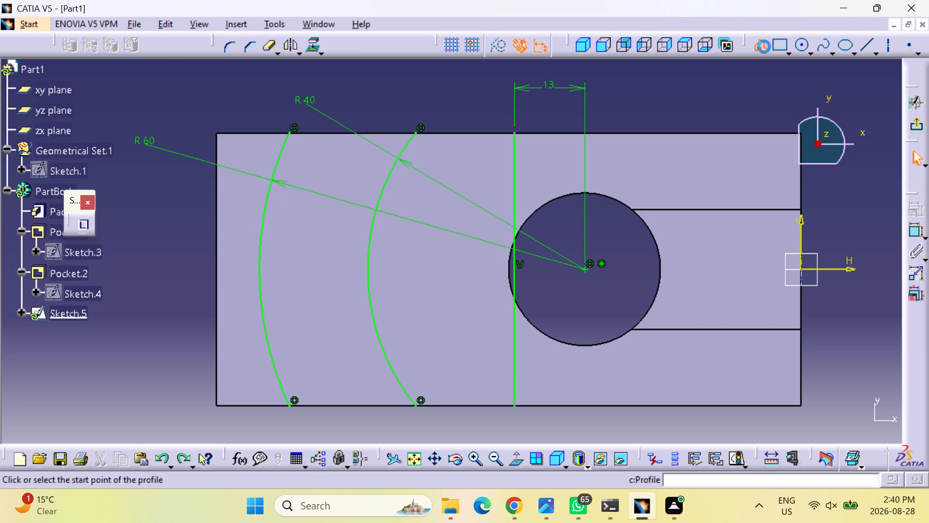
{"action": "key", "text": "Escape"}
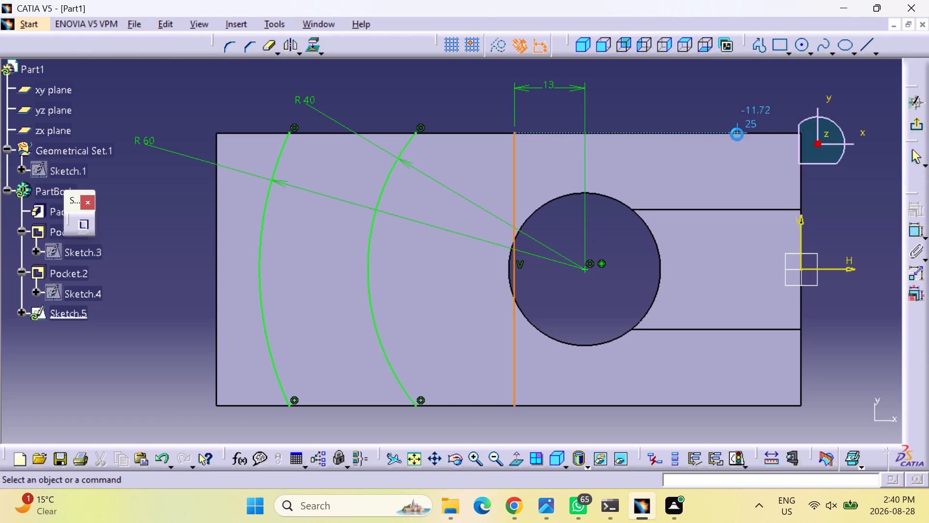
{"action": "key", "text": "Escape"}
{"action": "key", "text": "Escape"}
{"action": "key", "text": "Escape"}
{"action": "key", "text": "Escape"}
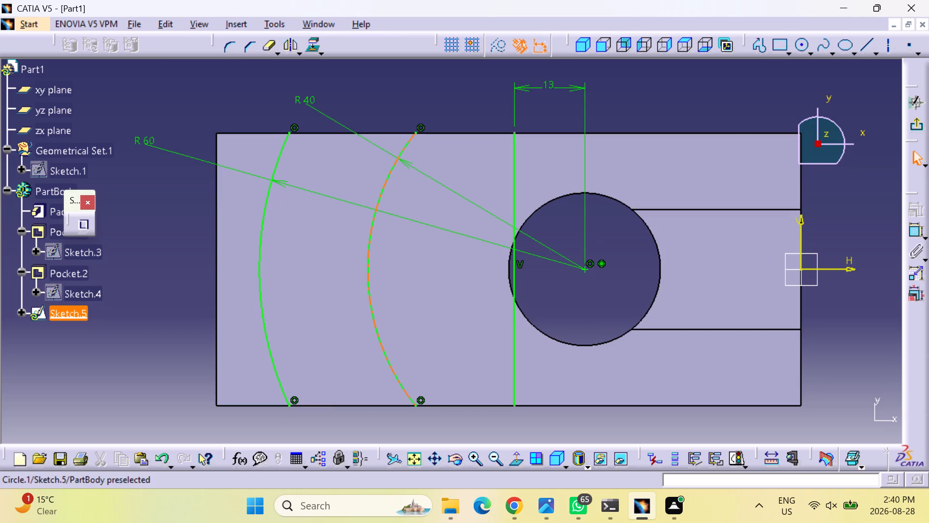
Project only the block's two long edges into Sketch.5.
{"action": "left_click", "coordinate": [439, 132]}
{"action": "left_click", "coordinate": [467, 403]}
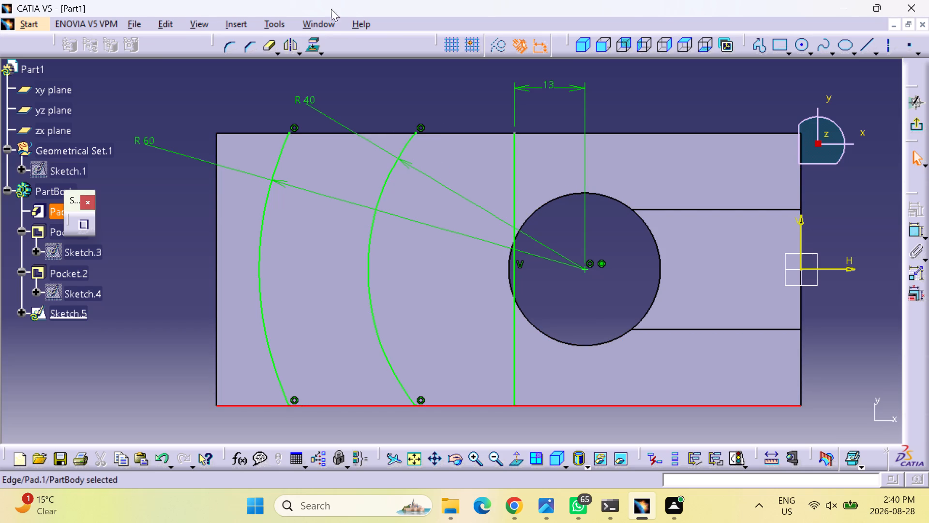
{"action": "left_click", "coordinate": [315, 48]}
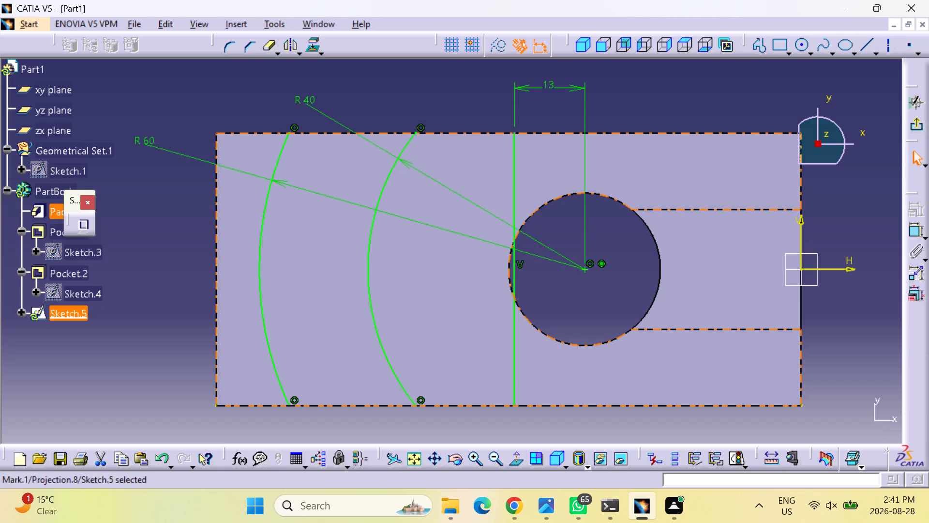
{"action": "left_click", "coordinate": [451, 134]}
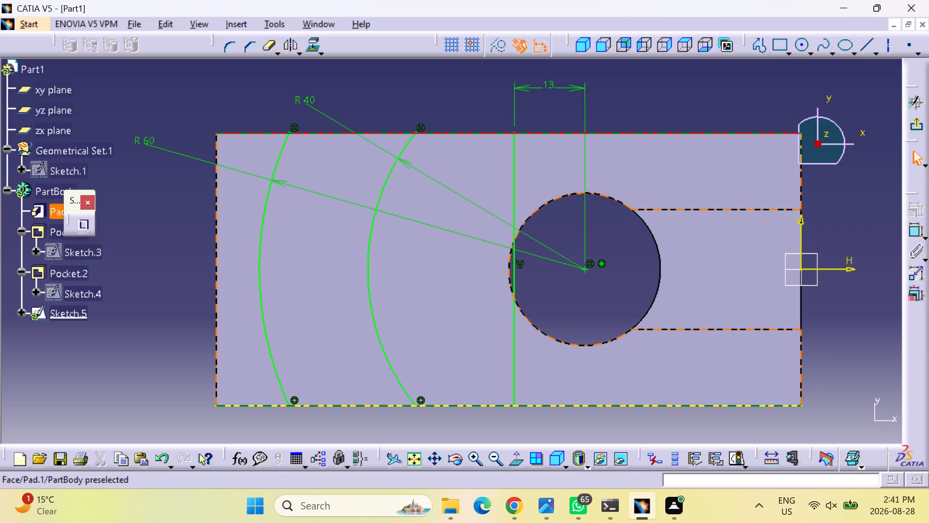
{"action": "left_click", "coordinate": [315, 42]}
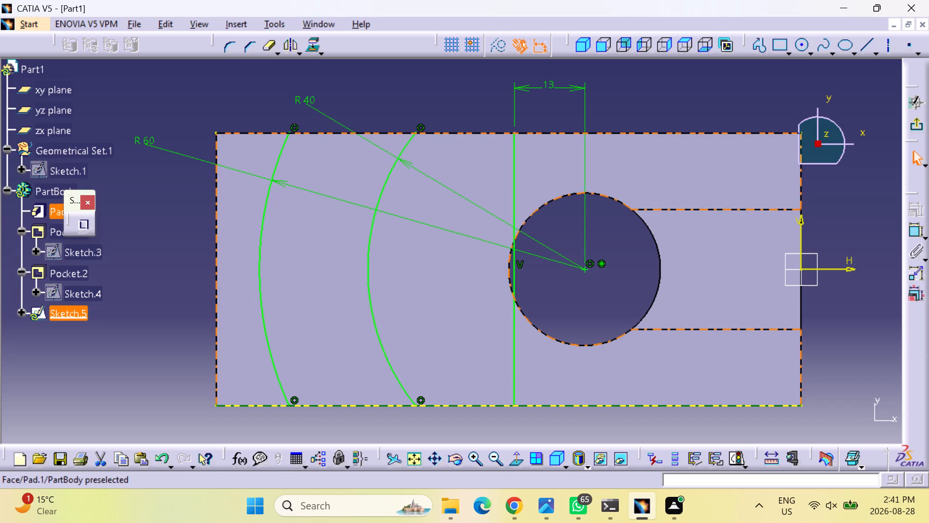
{"action": "left_click", "coordinate": [431, 103]}
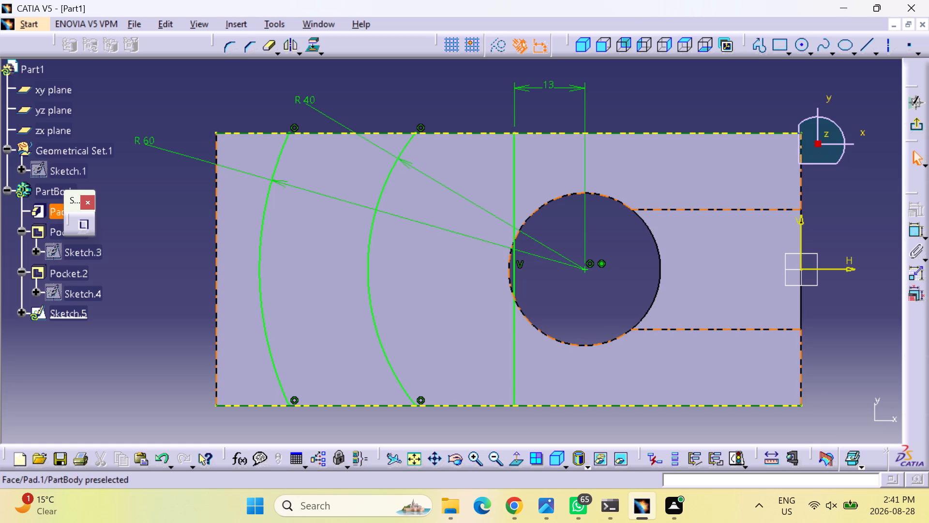
Quick-trim both projected long edges to keep only the segments between the 60 mm and 40 mm-radius arcs, and exit the sketch.
{"action": "left_click", "coordinate": [266, 47]}
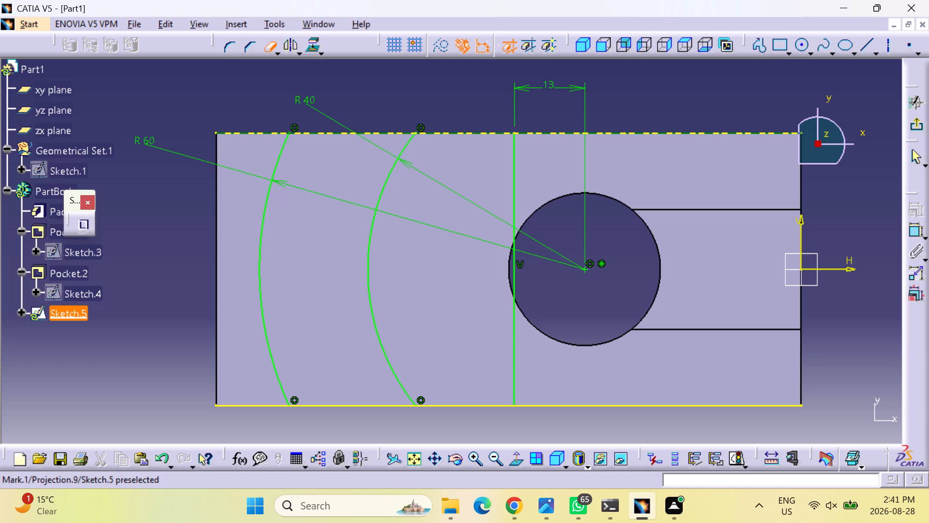
{"action": "left_click", "coordinate": [257, 134]}
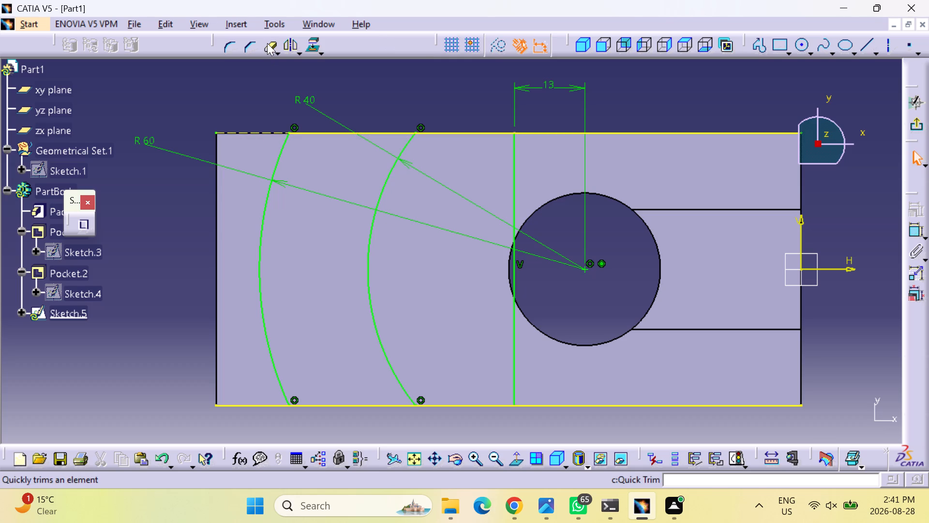
{"action": "left_click", "coordinate": [267, 43]}
{"action": "left_click", "coordinate": [473, 133]}
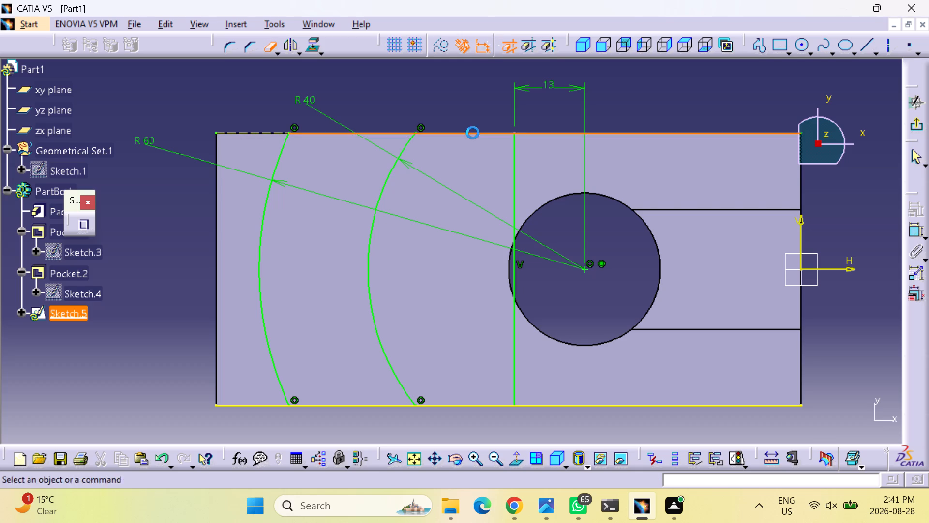
{"action": "left_click", "coordinate": [270, 46]}
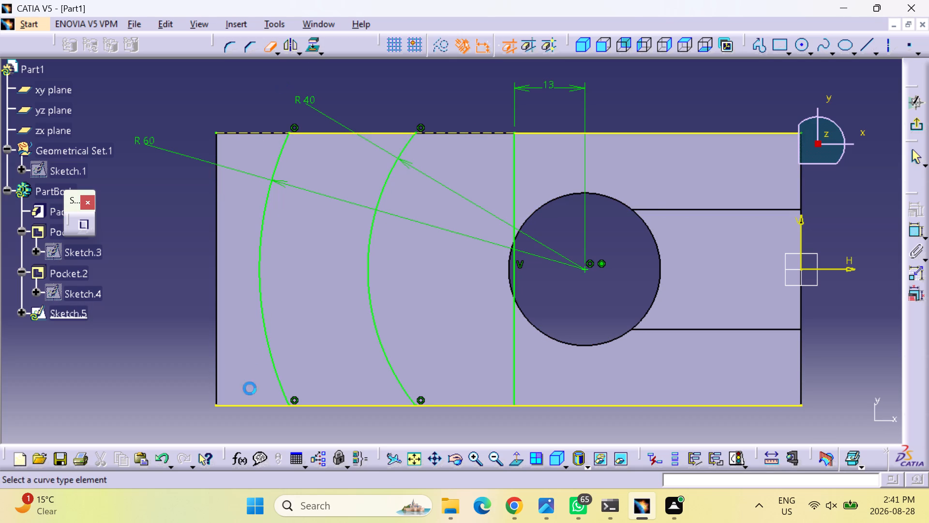
{"action": "left_click", "coordinate": [262, 403]}
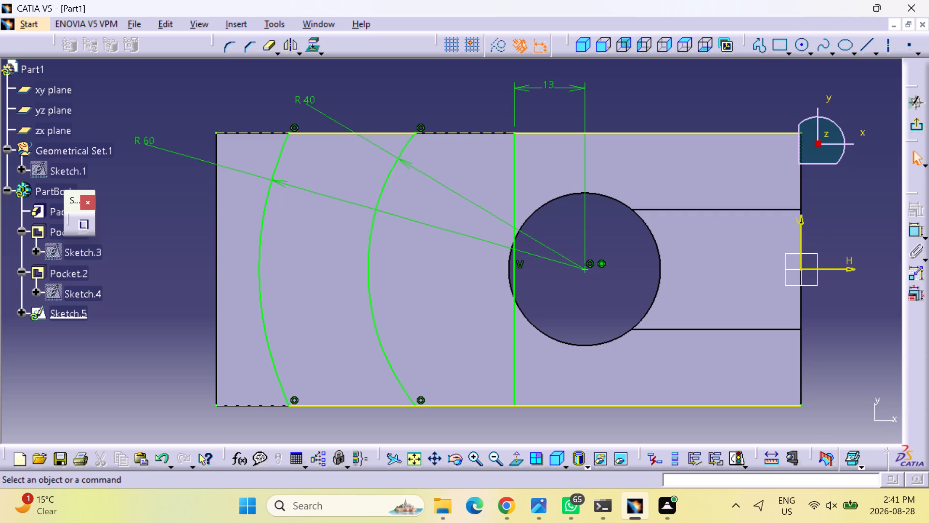
{"action": "left_click", "coordinate": [271, 43]}
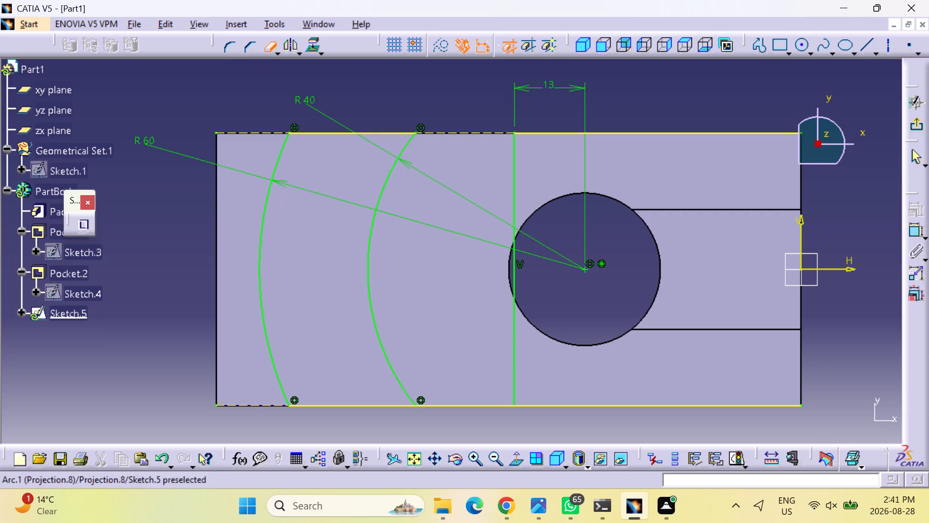
{"action": "left_click", "coordinate": [493, 404]}
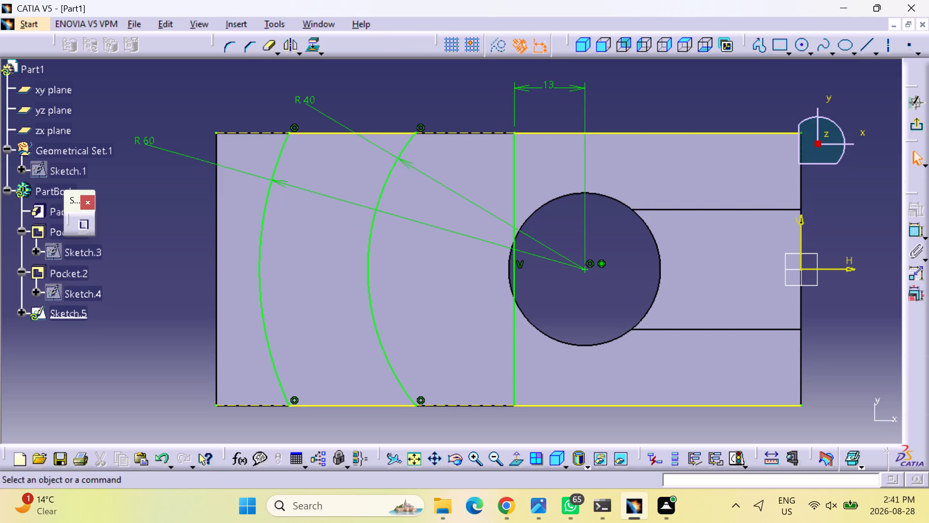
{"action": "left_click", "coordinate": [268, 43]}
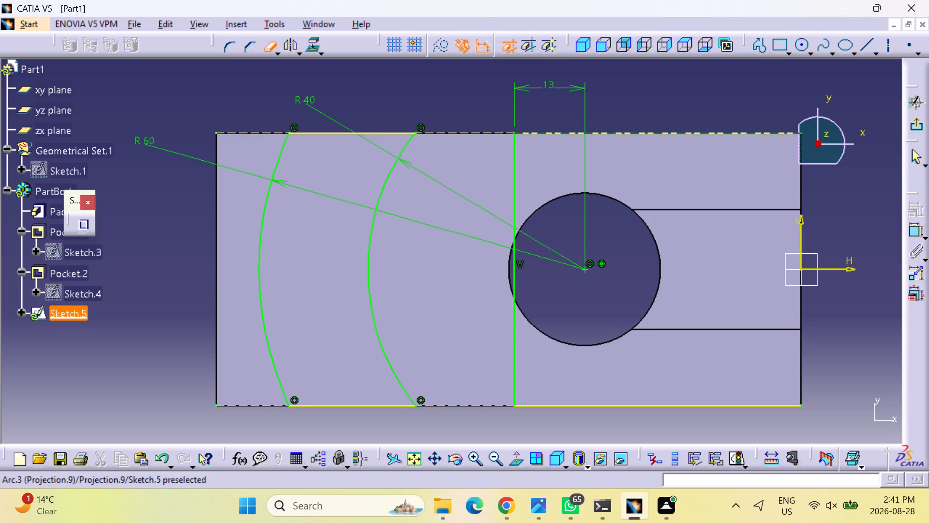
{"action": "left_click", "coordinate": [534, 133]}
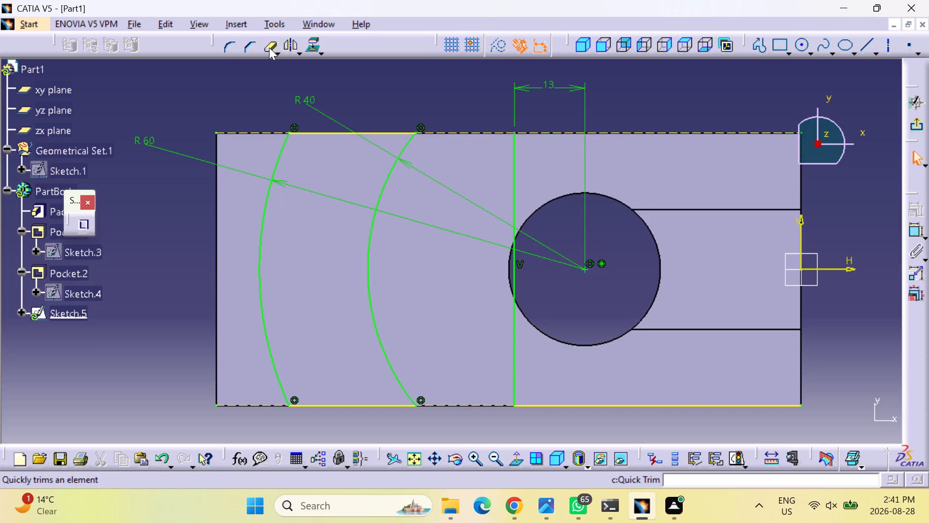
{"action": "left_click", "coordinate": [268, 46]}
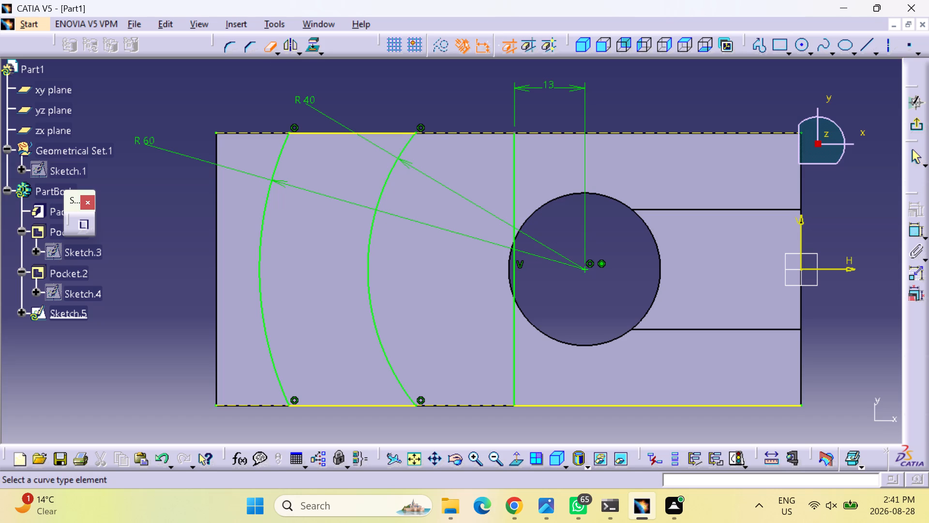
{"action": "left_click", "coordinate": [556, 404]}
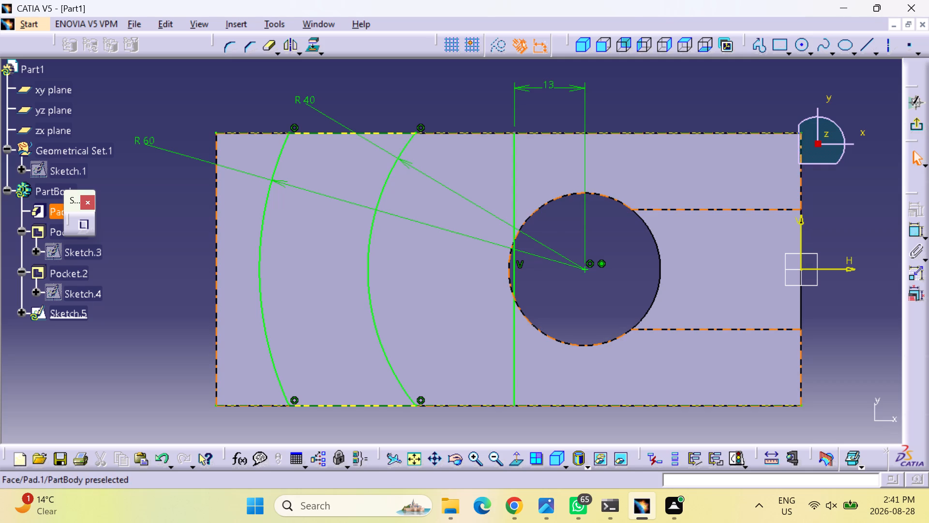
{"action": "left_click", "coordinate": [918, 126]}
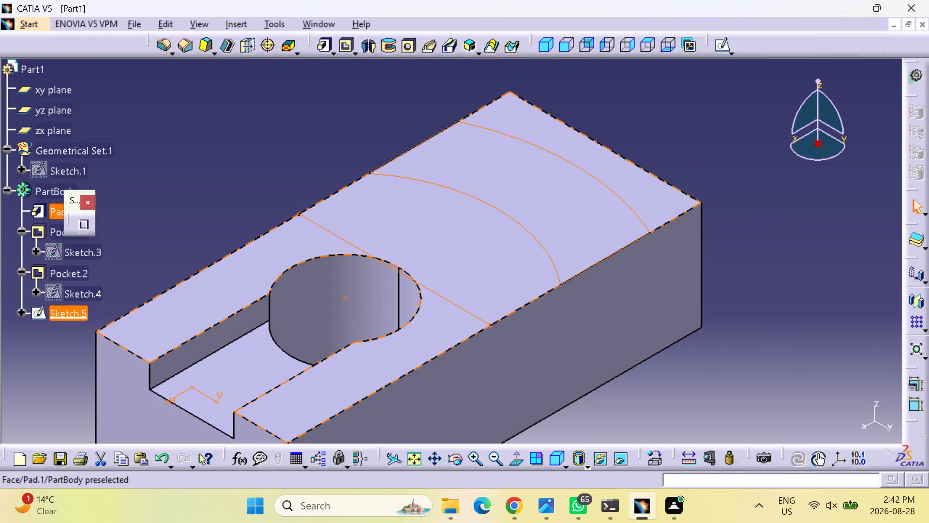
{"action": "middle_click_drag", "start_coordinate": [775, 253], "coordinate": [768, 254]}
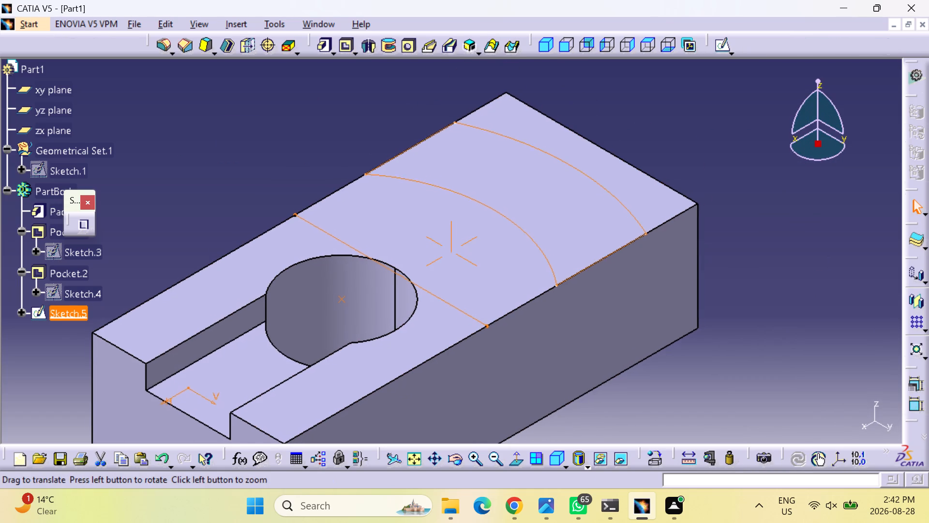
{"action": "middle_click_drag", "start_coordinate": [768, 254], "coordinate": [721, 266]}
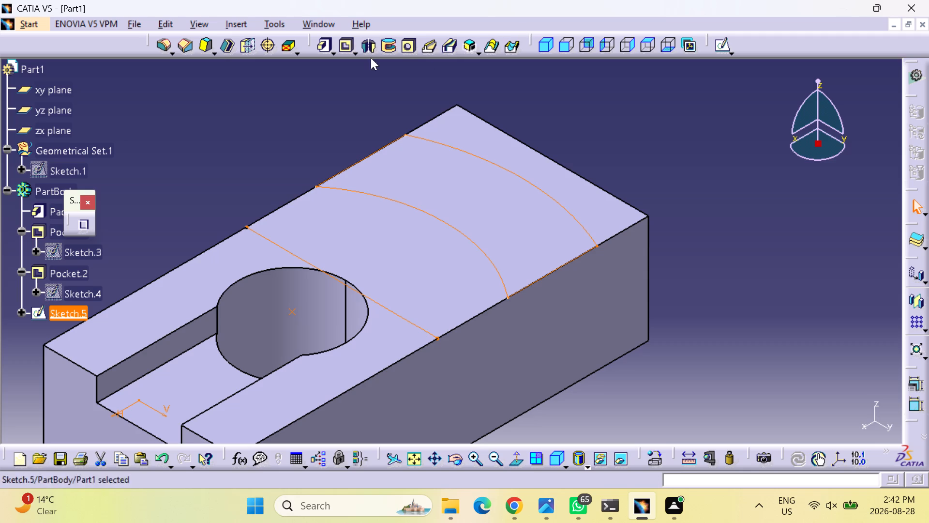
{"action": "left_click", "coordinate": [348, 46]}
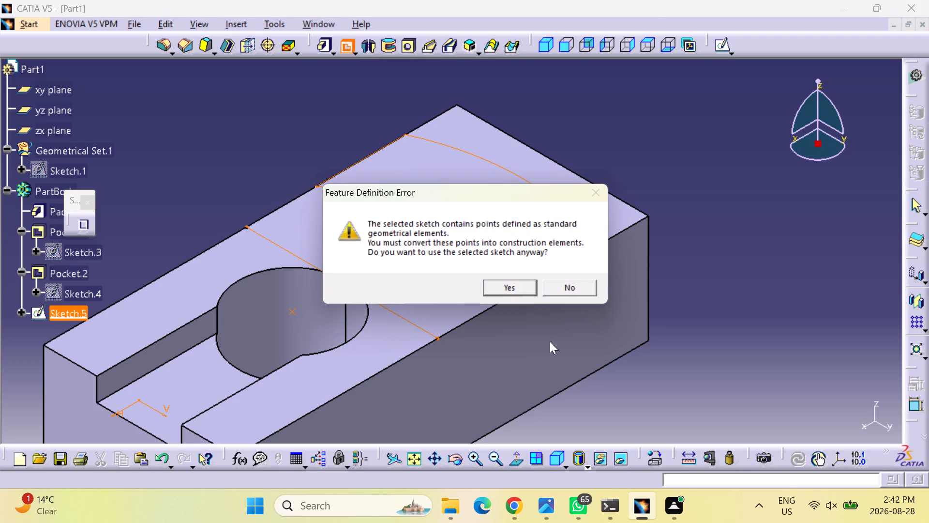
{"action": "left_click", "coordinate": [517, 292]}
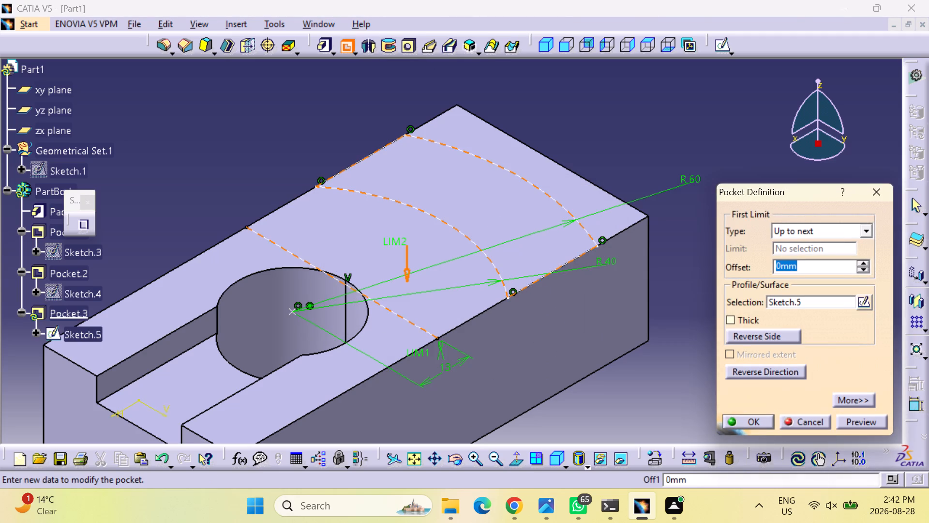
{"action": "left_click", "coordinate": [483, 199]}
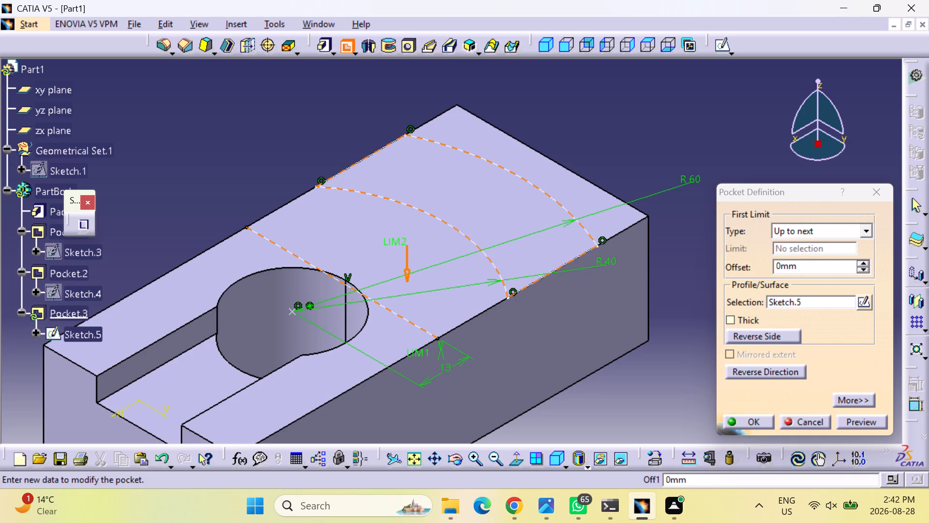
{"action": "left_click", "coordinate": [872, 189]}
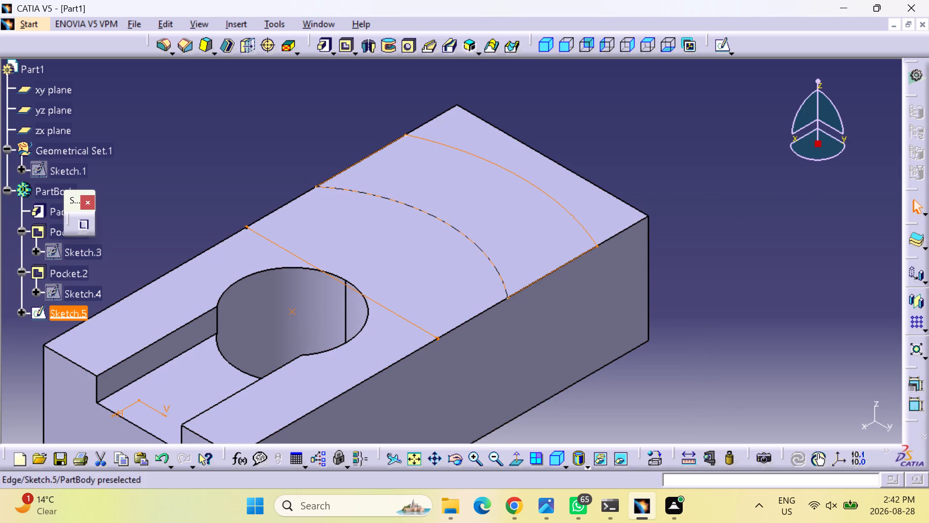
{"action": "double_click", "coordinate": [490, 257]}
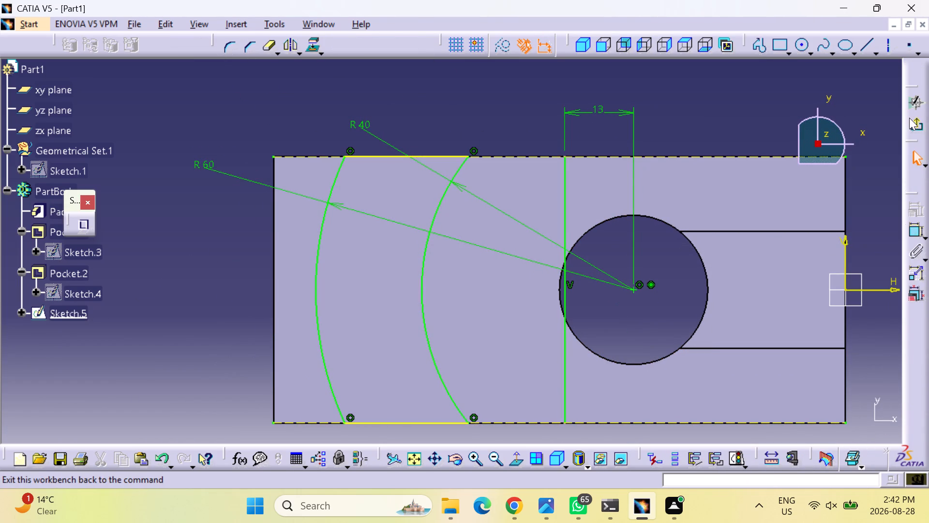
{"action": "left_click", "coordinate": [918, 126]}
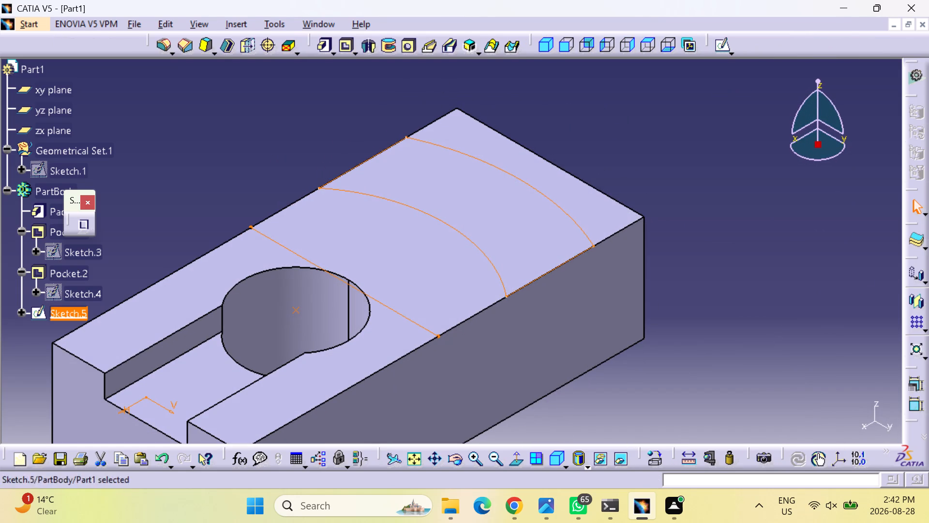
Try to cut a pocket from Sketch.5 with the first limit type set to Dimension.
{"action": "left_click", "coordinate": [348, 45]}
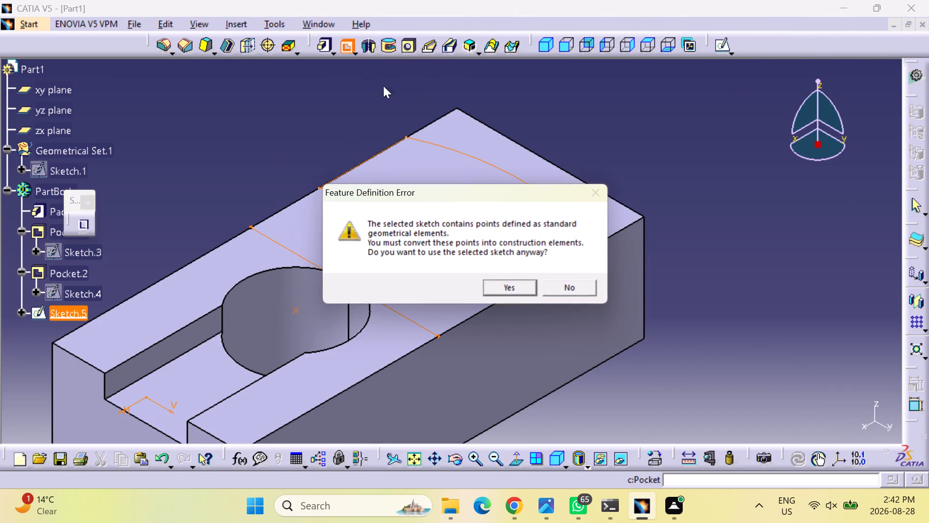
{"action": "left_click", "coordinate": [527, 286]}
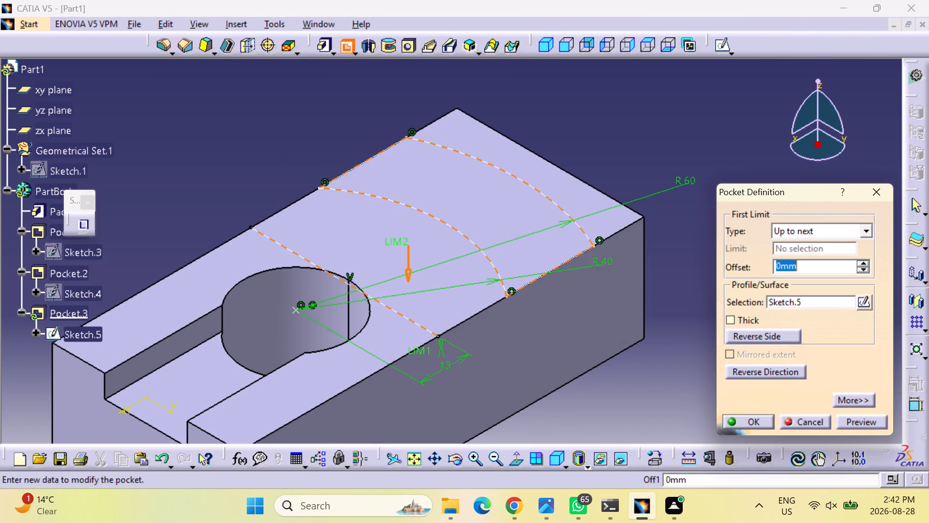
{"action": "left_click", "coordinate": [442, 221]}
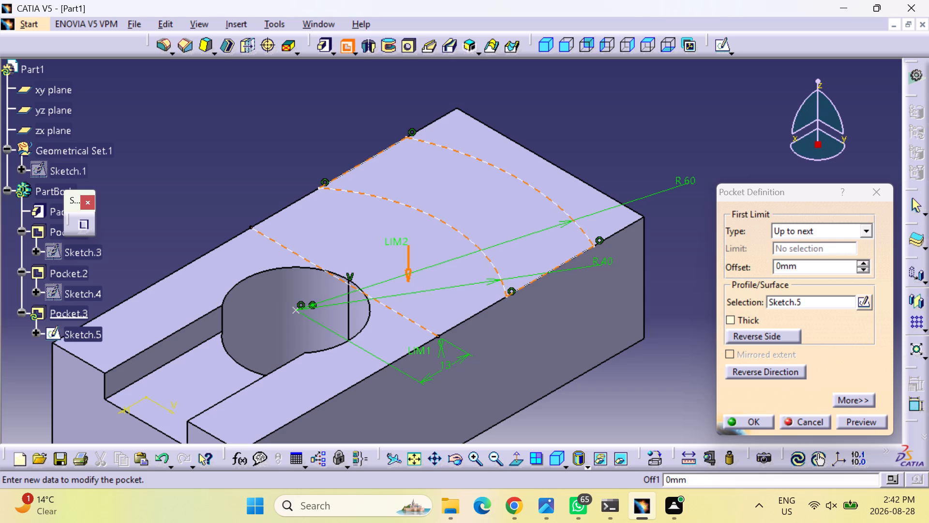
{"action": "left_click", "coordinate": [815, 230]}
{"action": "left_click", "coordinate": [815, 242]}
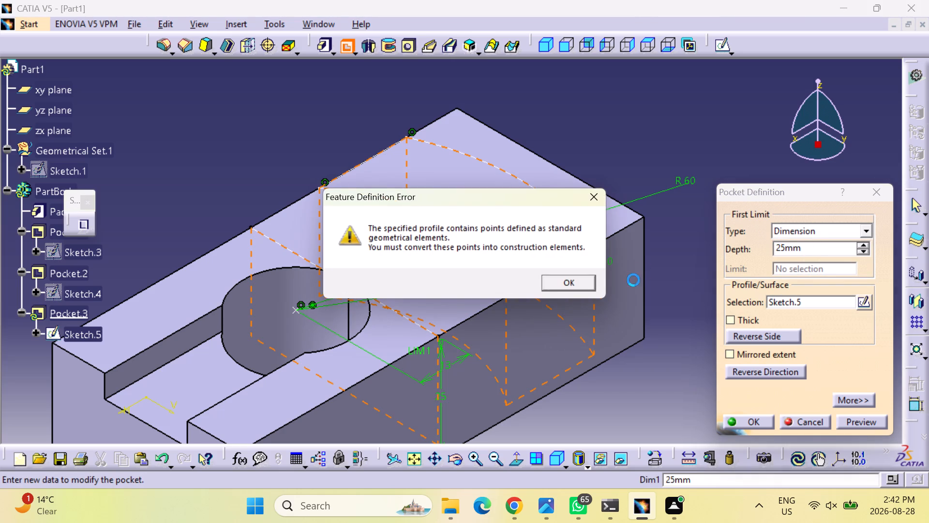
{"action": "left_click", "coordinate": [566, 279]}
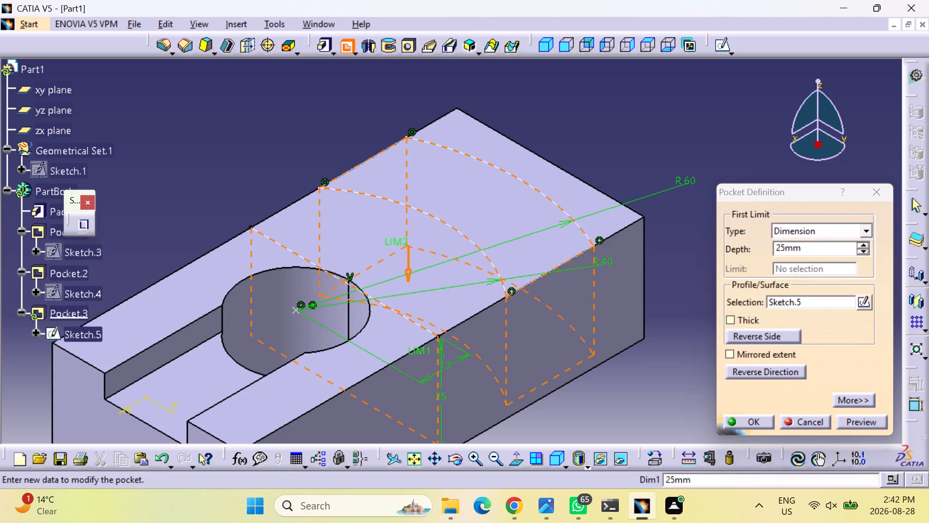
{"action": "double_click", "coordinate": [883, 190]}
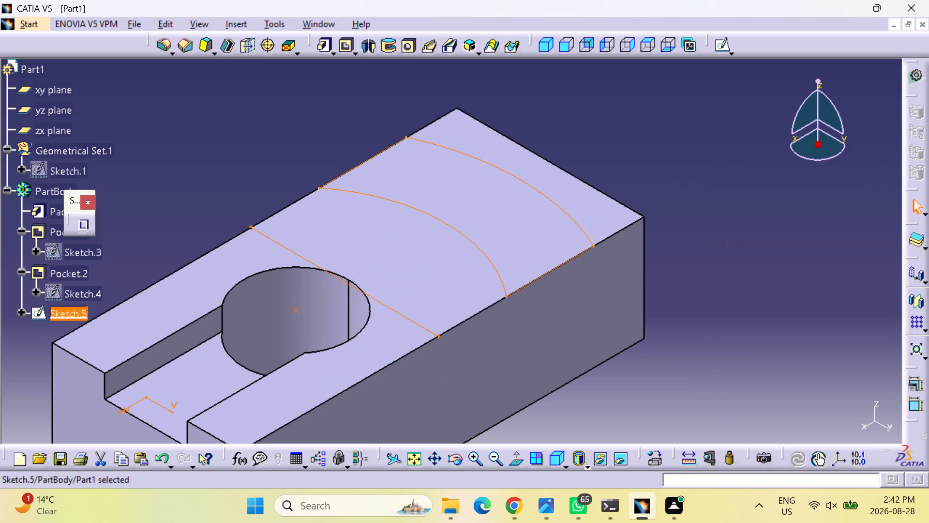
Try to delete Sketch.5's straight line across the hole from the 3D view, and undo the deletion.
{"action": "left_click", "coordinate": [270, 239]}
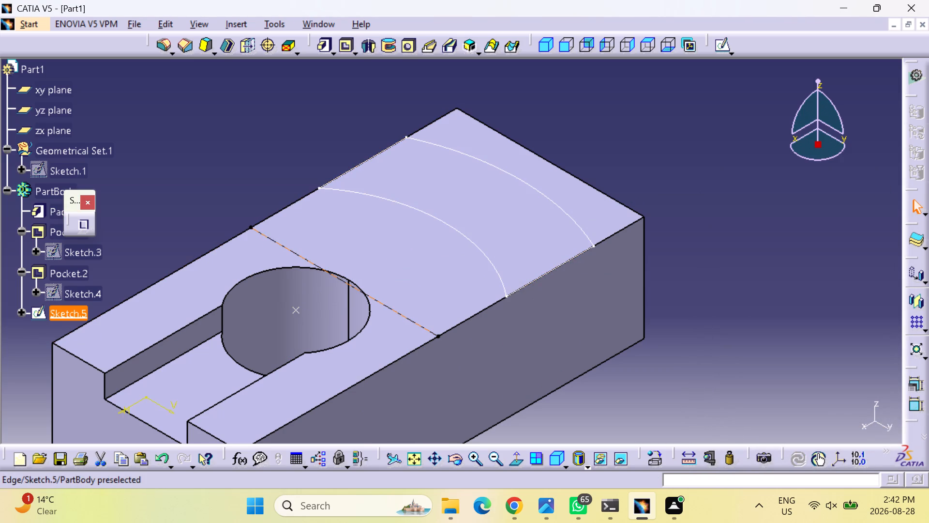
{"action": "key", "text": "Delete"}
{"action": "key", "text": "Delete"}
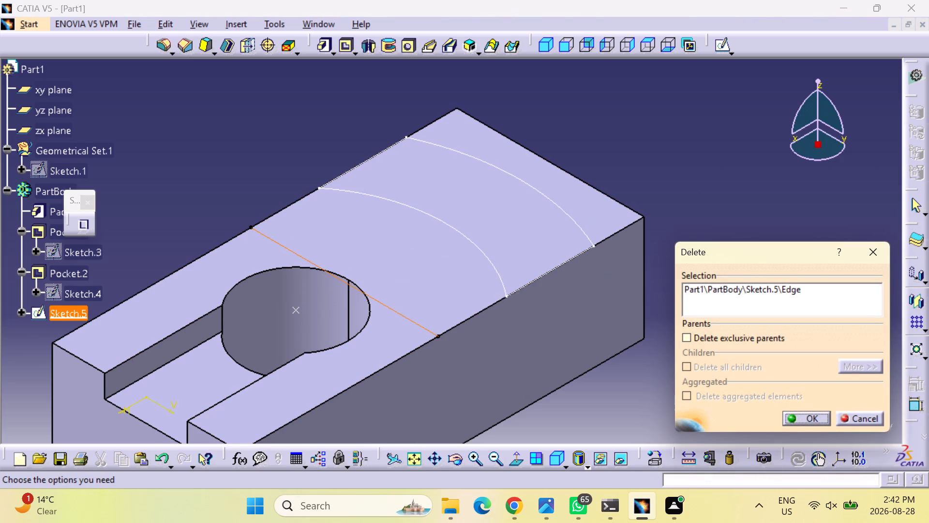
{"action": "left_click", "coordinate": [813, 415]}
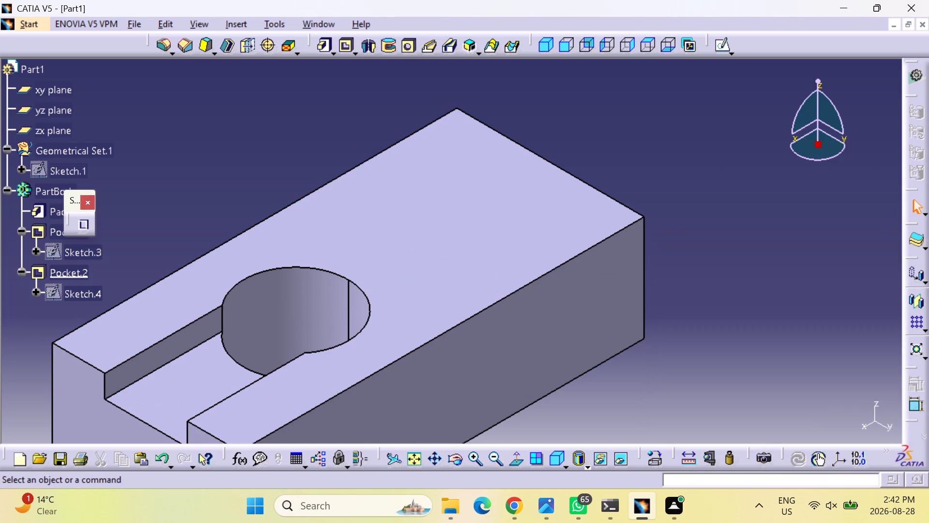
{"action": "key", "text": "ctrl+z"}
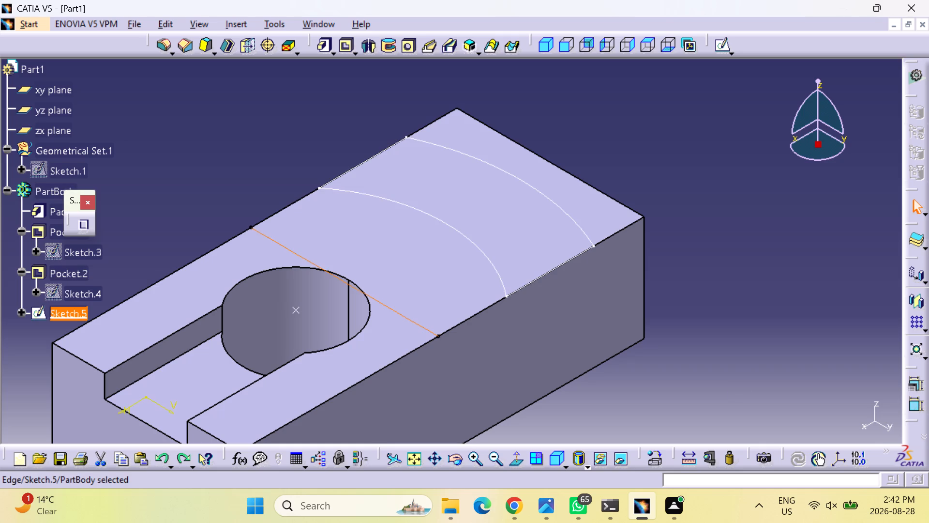
Delete the straight line crossing the hole inside Sketch.5 and exit the sketch.
{"action": "double_click", "coordinate": [481, 249]}
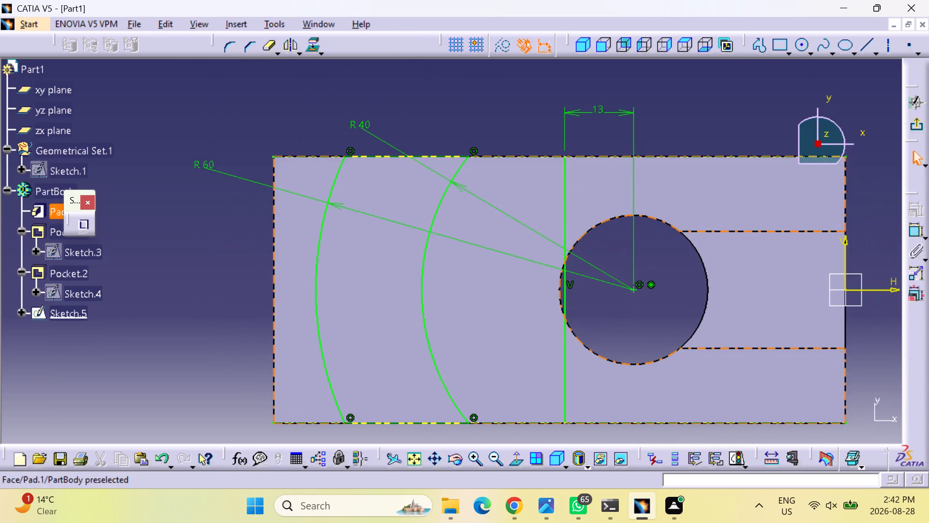
{"action": "left_click", "coordinate": [565, 302]}
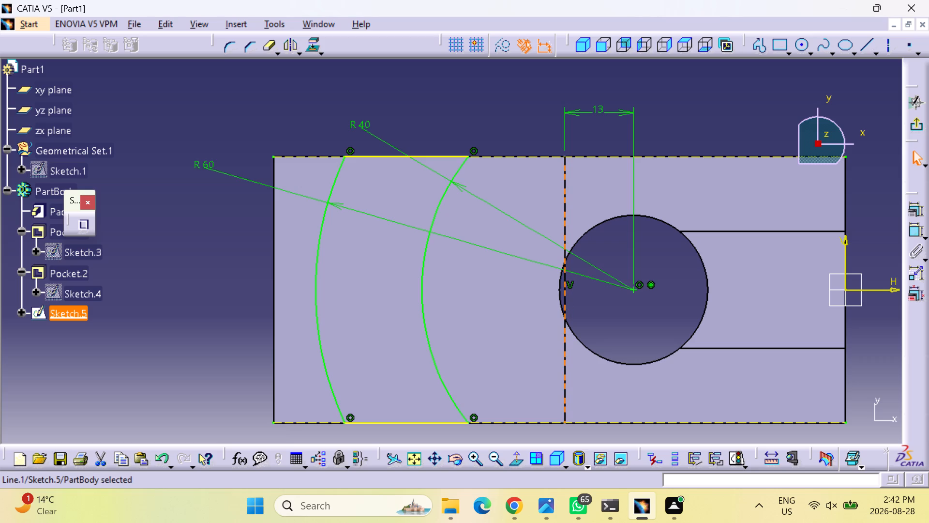
{"action": "key", "text": "Delete"}
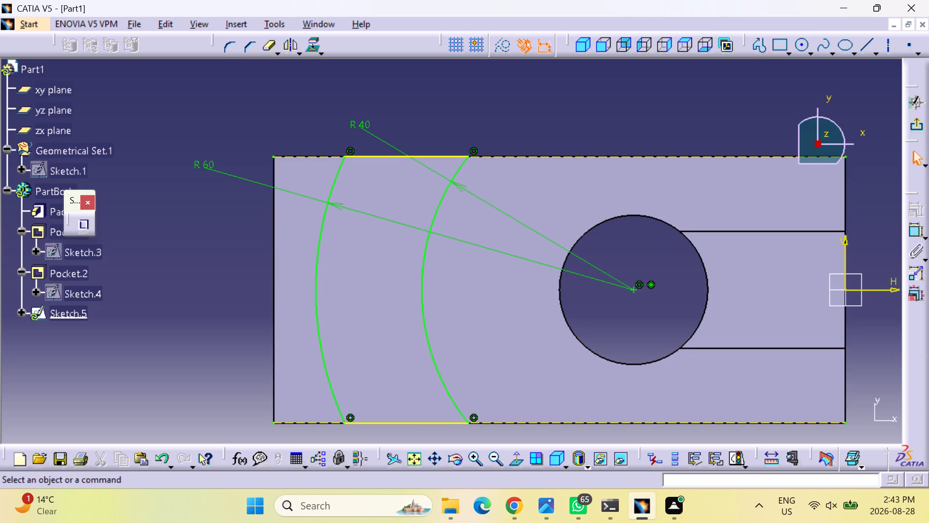
{"action": "left_click", "coordinate": [916, 127]}
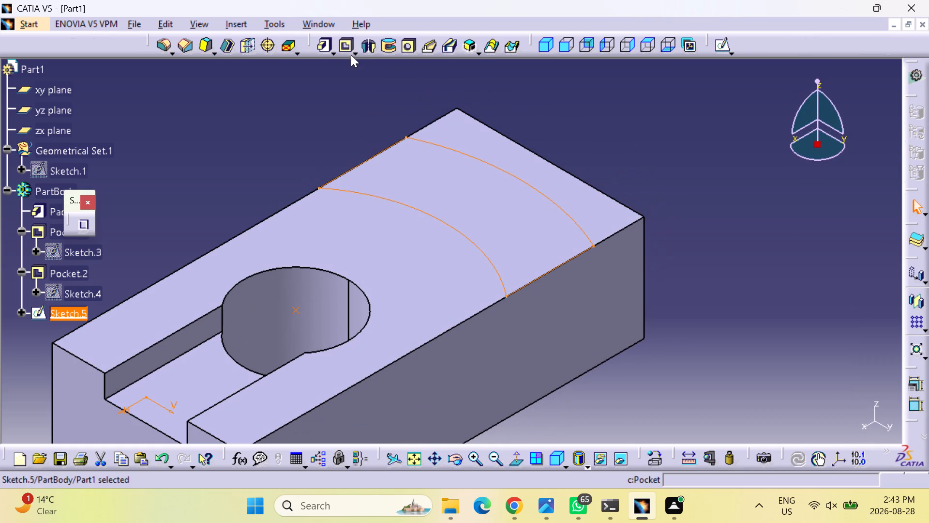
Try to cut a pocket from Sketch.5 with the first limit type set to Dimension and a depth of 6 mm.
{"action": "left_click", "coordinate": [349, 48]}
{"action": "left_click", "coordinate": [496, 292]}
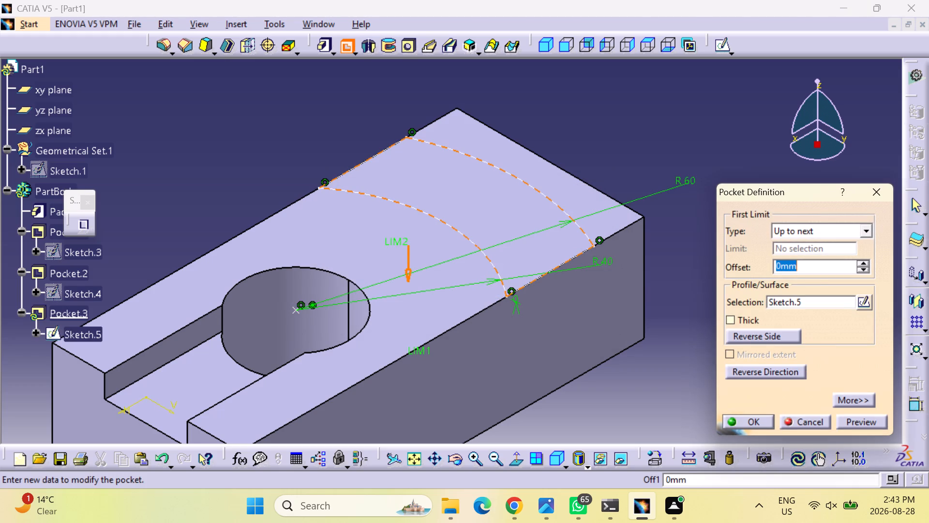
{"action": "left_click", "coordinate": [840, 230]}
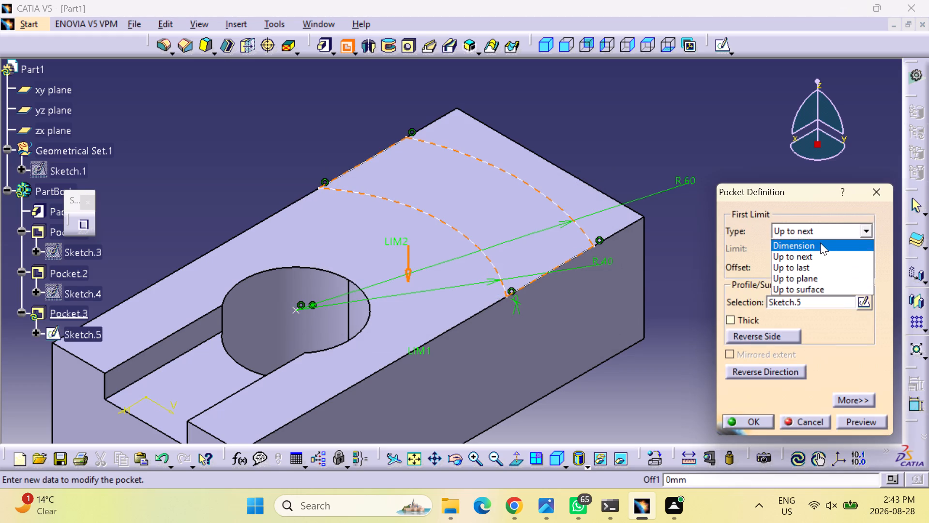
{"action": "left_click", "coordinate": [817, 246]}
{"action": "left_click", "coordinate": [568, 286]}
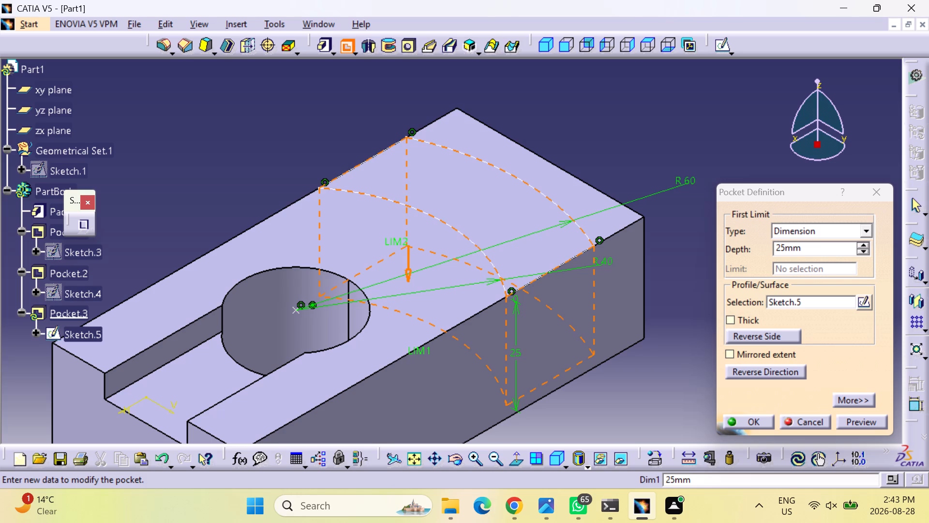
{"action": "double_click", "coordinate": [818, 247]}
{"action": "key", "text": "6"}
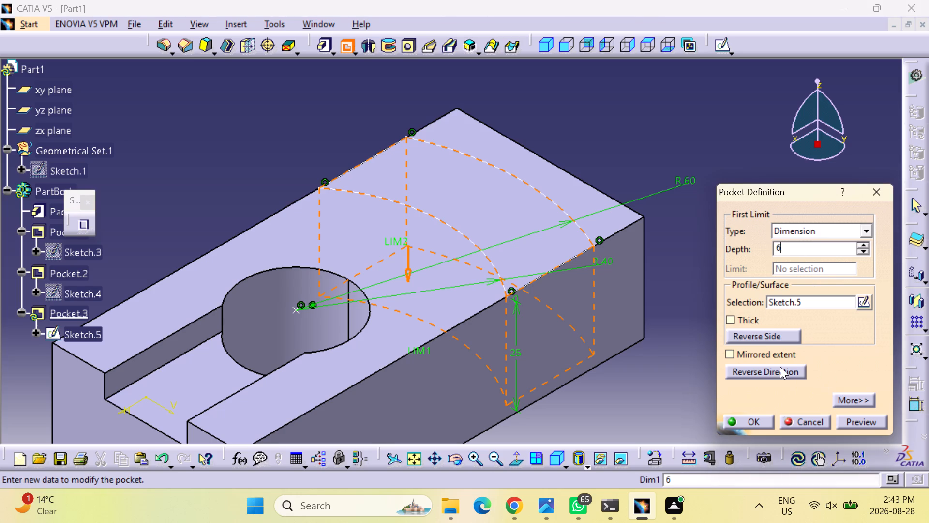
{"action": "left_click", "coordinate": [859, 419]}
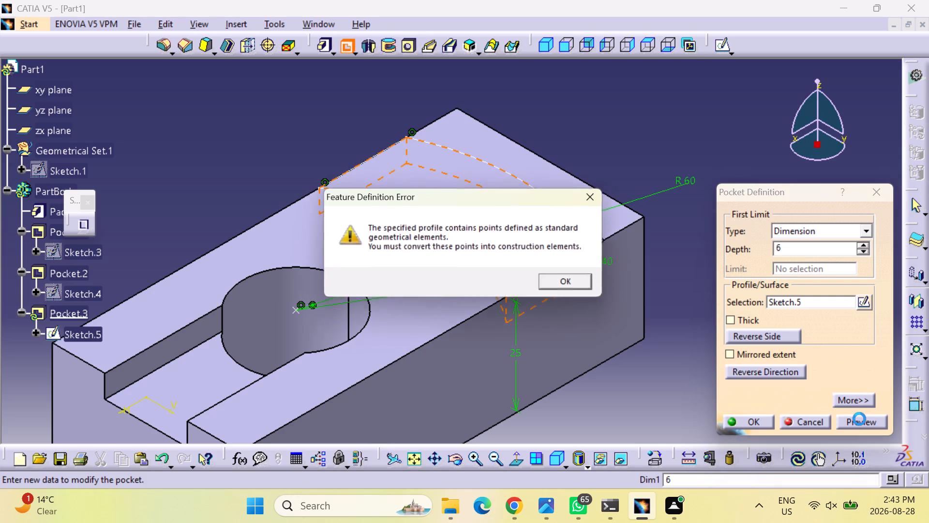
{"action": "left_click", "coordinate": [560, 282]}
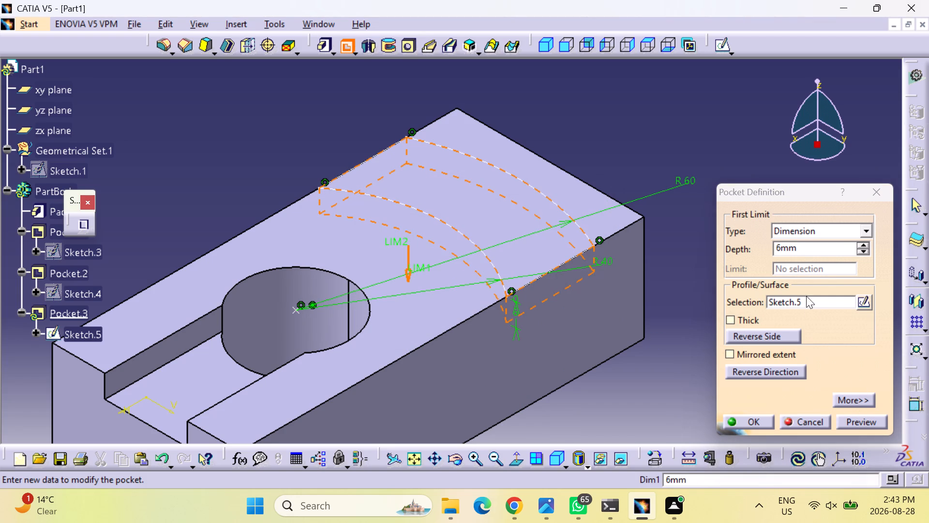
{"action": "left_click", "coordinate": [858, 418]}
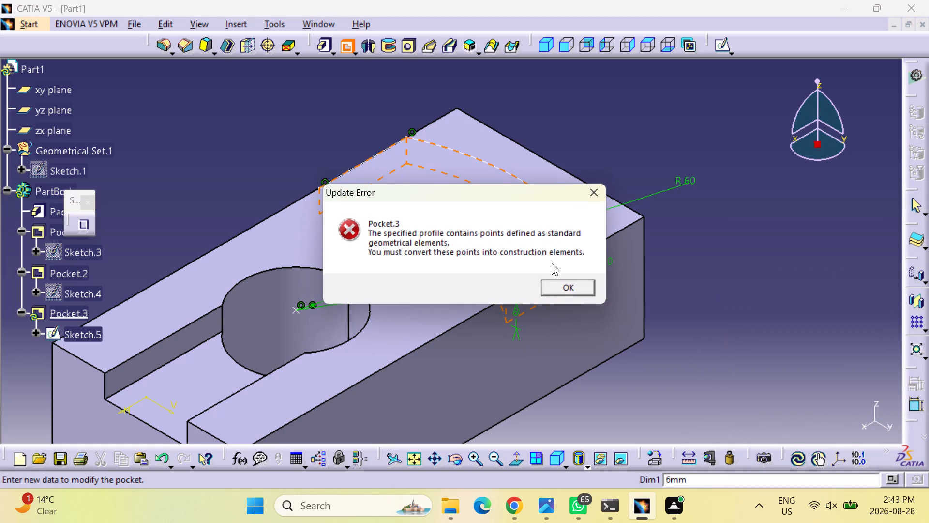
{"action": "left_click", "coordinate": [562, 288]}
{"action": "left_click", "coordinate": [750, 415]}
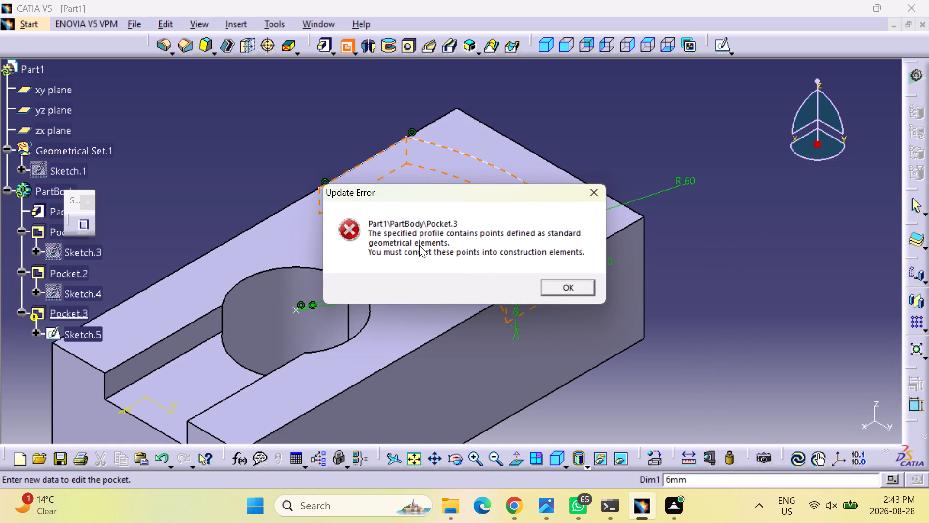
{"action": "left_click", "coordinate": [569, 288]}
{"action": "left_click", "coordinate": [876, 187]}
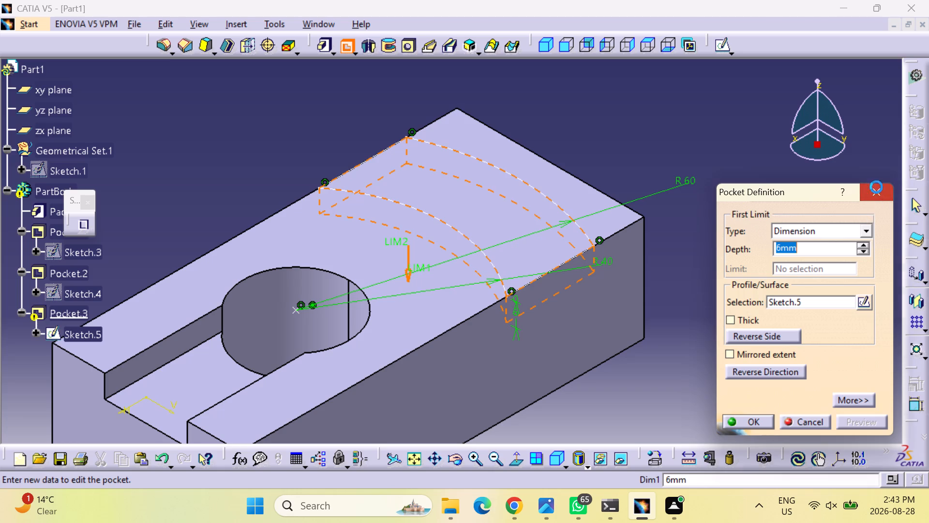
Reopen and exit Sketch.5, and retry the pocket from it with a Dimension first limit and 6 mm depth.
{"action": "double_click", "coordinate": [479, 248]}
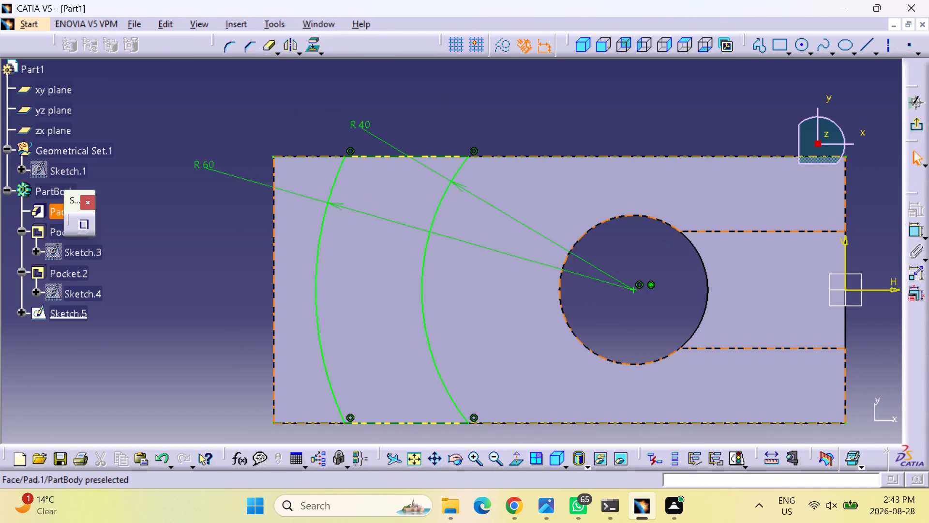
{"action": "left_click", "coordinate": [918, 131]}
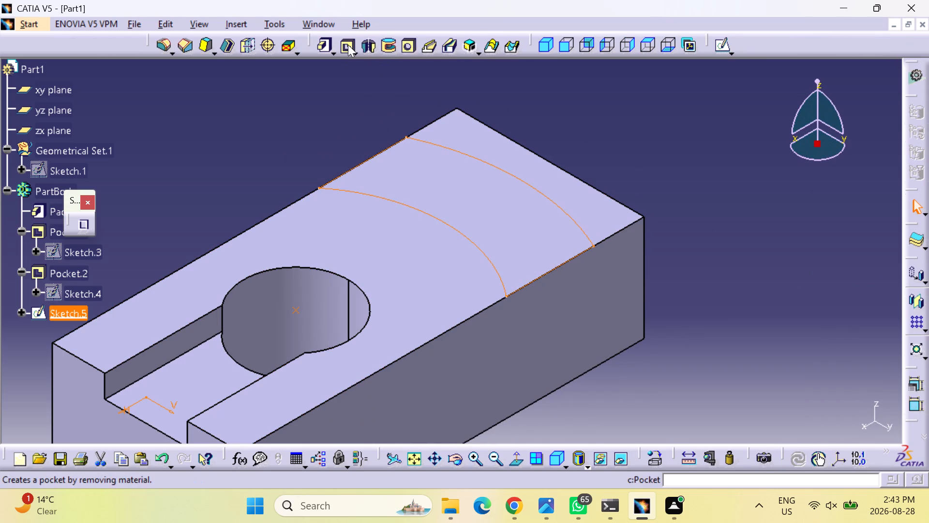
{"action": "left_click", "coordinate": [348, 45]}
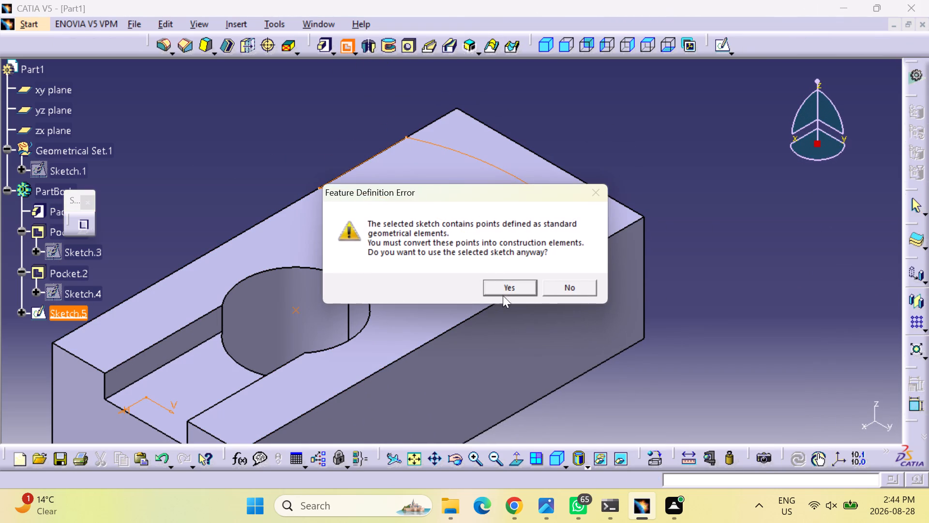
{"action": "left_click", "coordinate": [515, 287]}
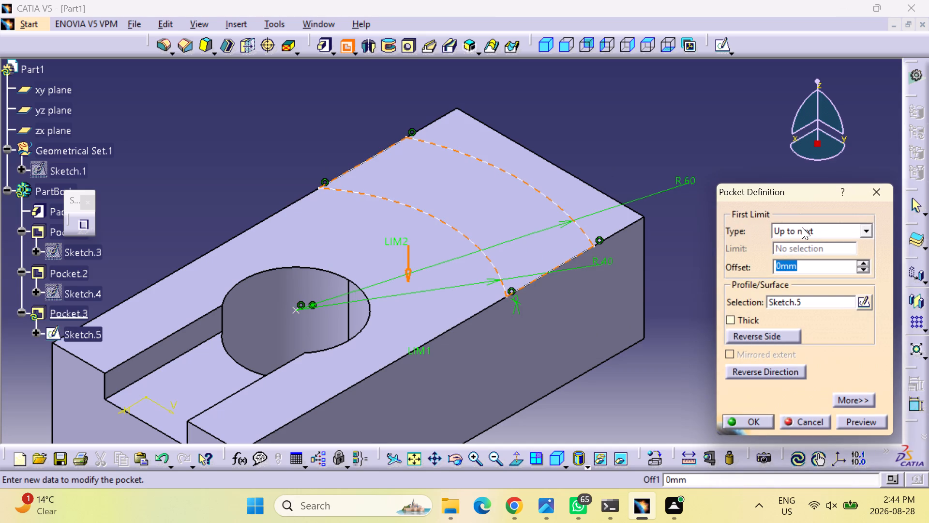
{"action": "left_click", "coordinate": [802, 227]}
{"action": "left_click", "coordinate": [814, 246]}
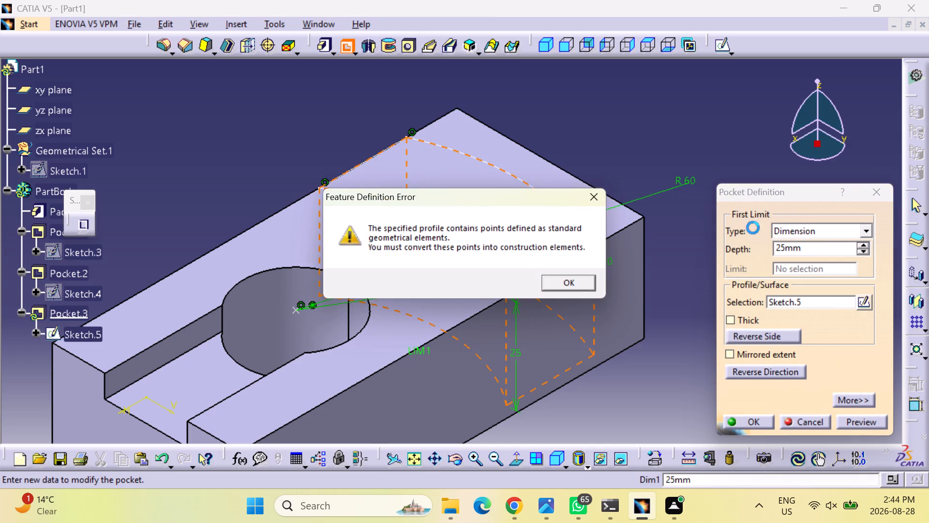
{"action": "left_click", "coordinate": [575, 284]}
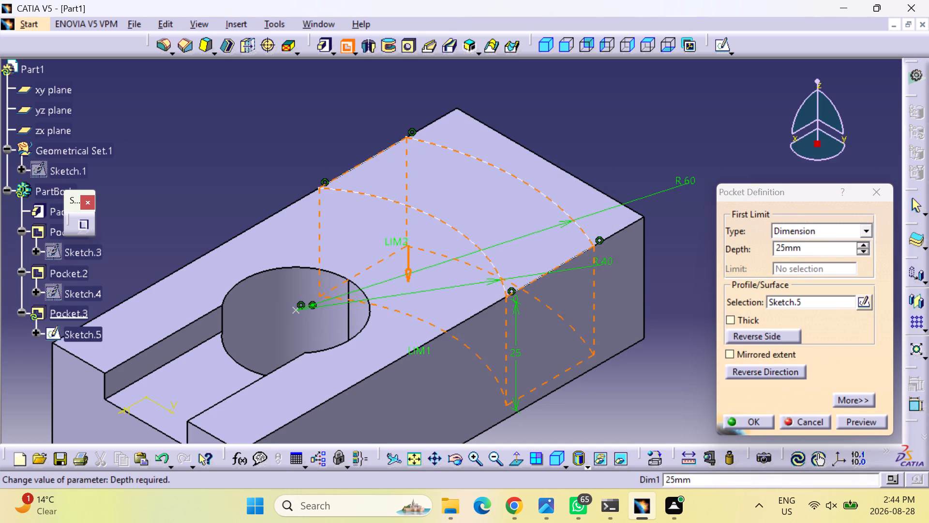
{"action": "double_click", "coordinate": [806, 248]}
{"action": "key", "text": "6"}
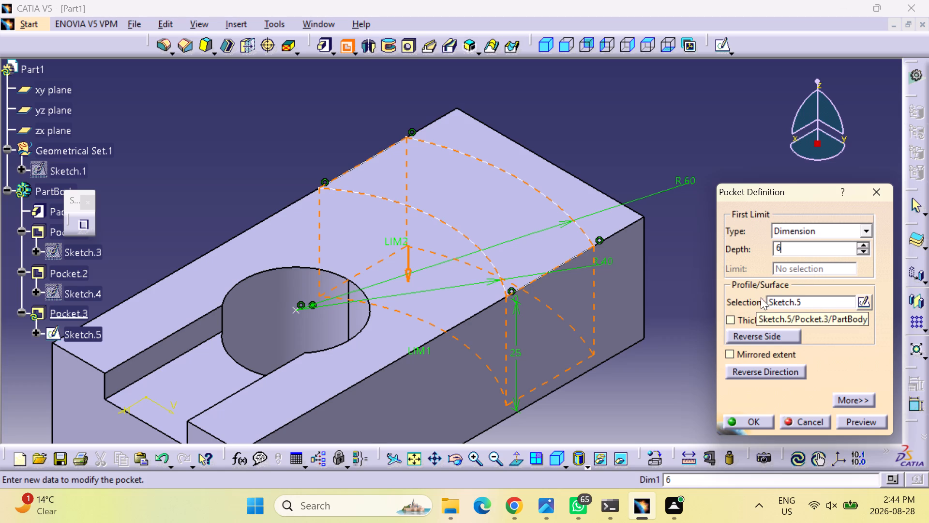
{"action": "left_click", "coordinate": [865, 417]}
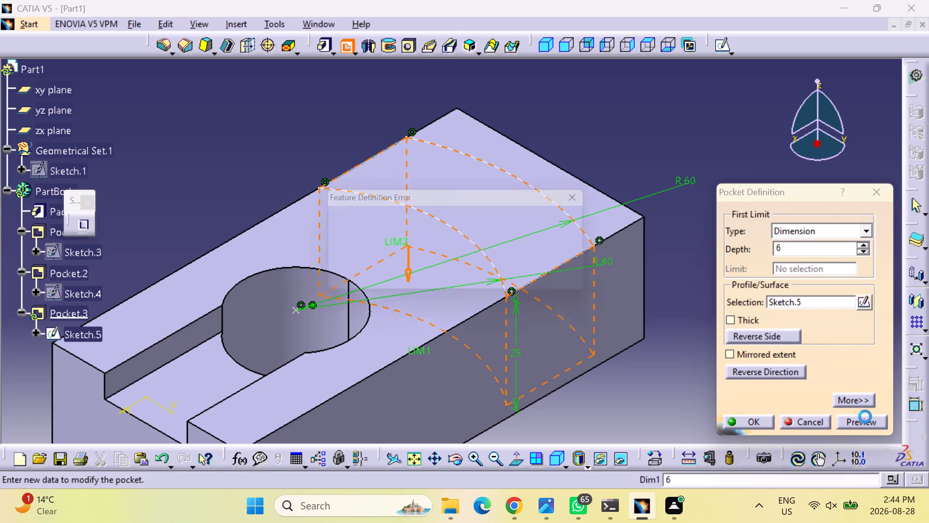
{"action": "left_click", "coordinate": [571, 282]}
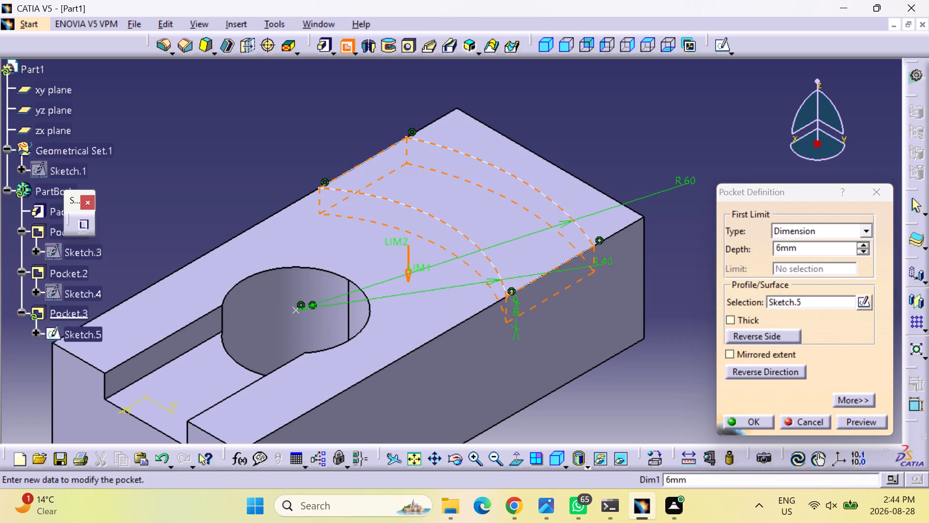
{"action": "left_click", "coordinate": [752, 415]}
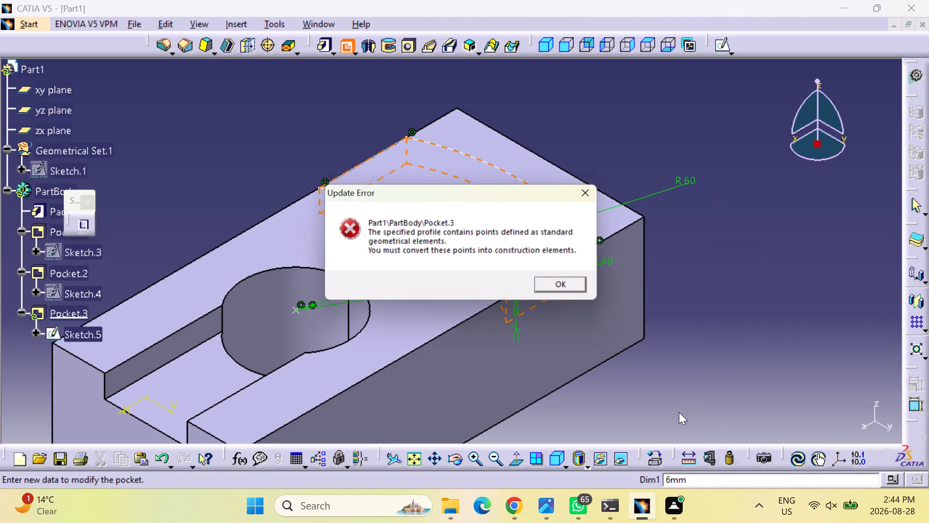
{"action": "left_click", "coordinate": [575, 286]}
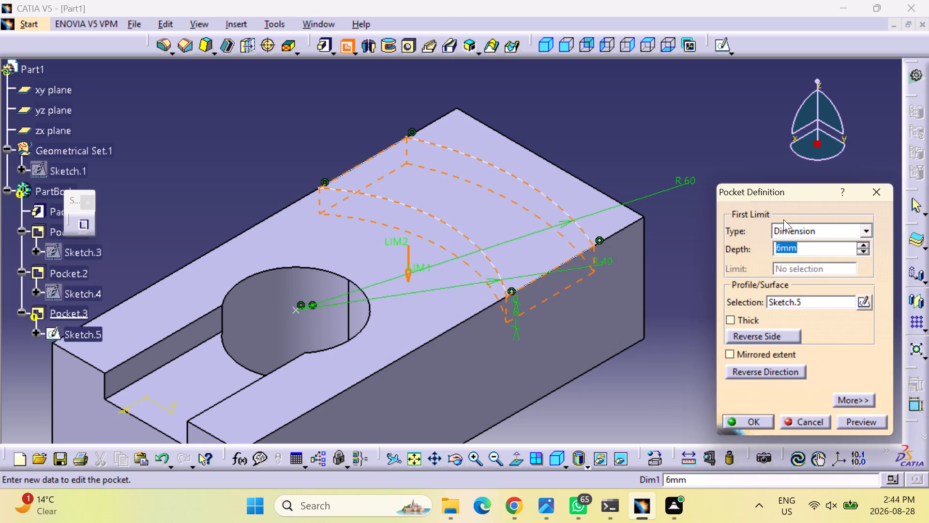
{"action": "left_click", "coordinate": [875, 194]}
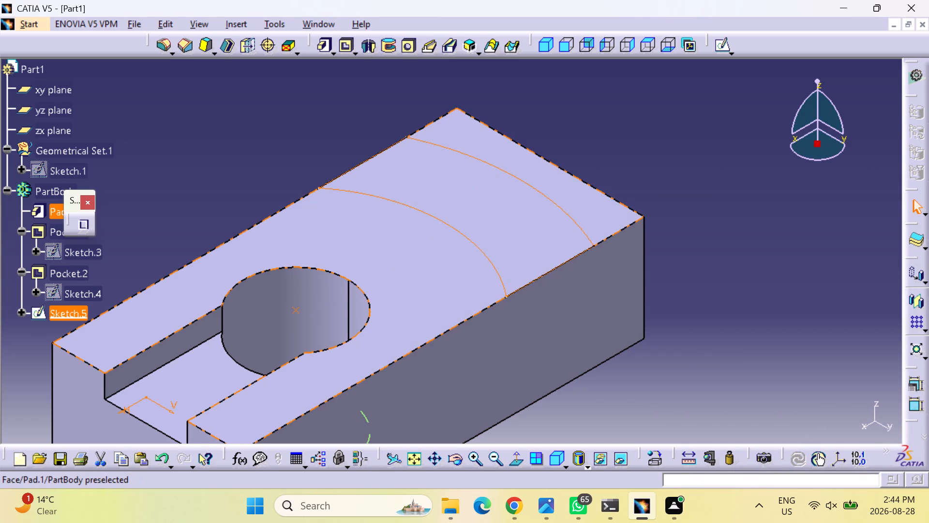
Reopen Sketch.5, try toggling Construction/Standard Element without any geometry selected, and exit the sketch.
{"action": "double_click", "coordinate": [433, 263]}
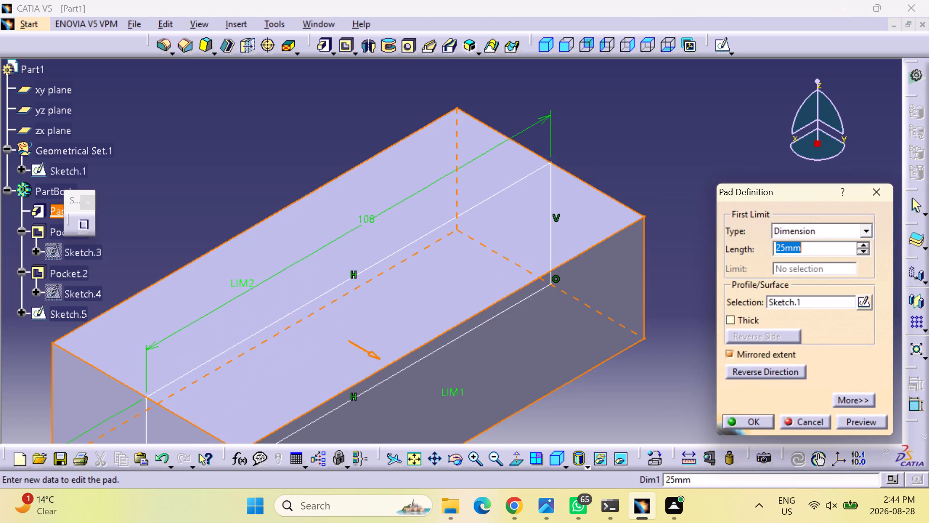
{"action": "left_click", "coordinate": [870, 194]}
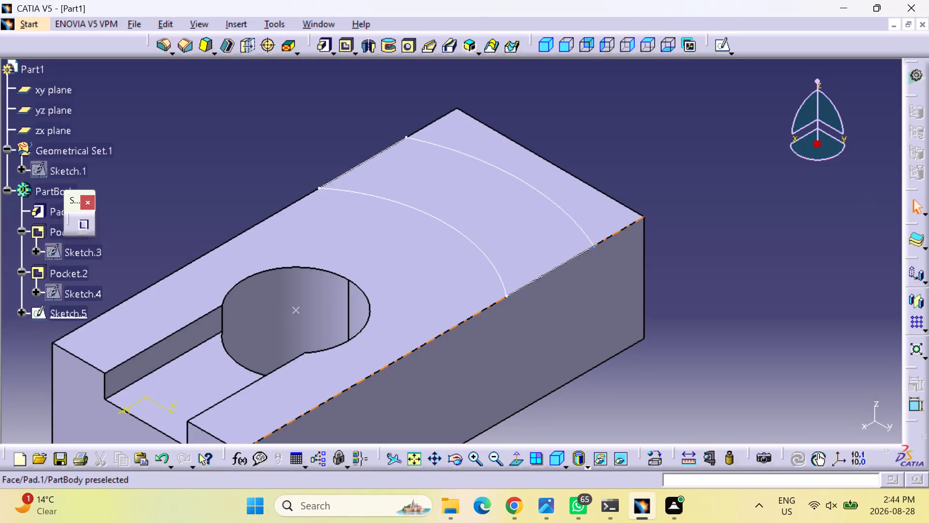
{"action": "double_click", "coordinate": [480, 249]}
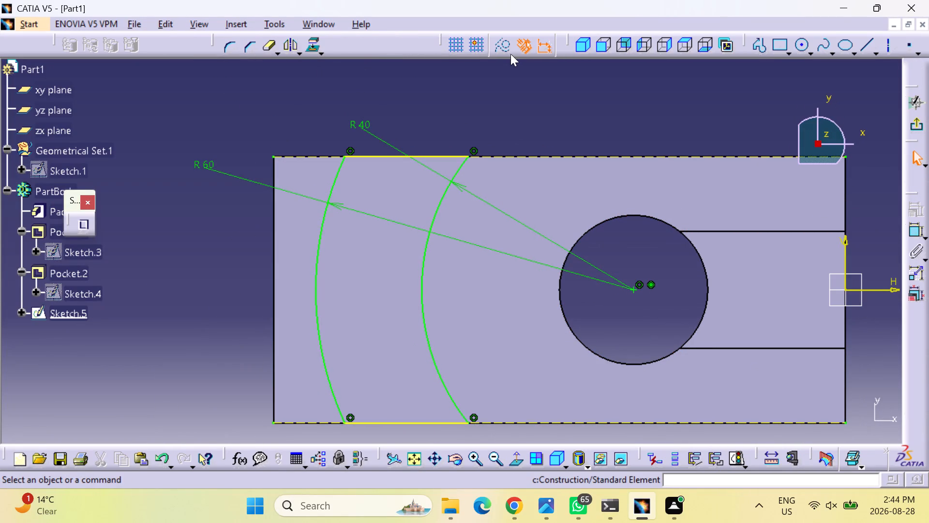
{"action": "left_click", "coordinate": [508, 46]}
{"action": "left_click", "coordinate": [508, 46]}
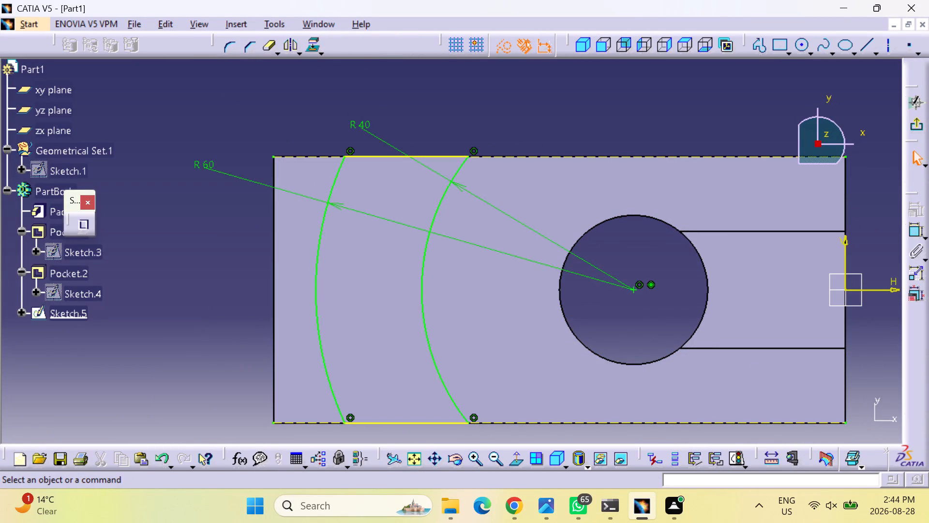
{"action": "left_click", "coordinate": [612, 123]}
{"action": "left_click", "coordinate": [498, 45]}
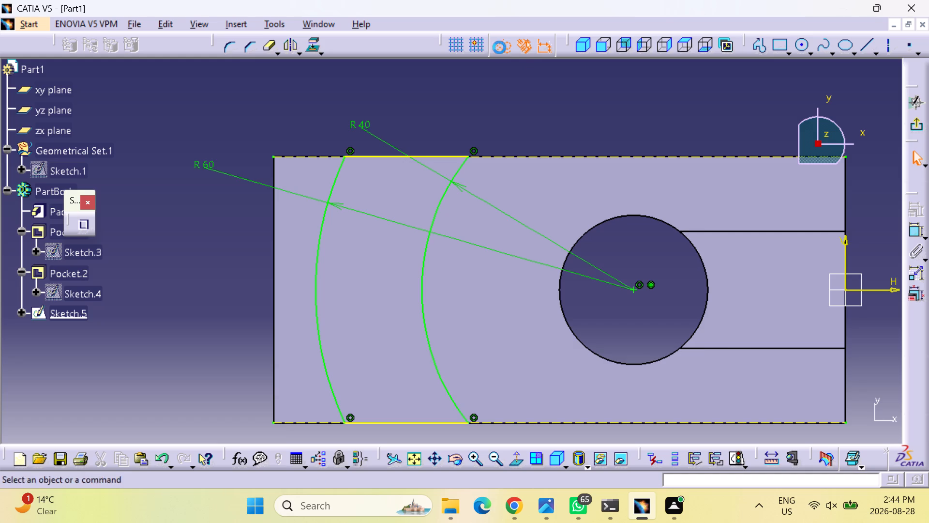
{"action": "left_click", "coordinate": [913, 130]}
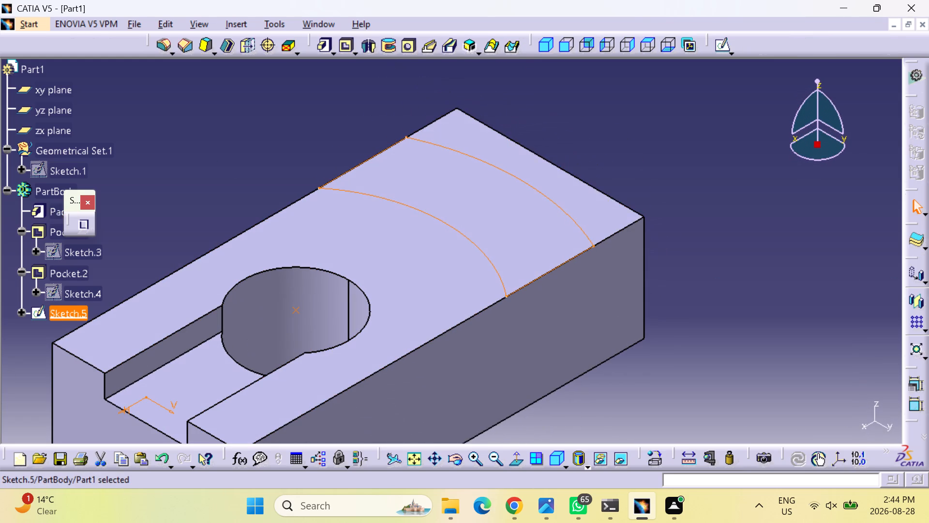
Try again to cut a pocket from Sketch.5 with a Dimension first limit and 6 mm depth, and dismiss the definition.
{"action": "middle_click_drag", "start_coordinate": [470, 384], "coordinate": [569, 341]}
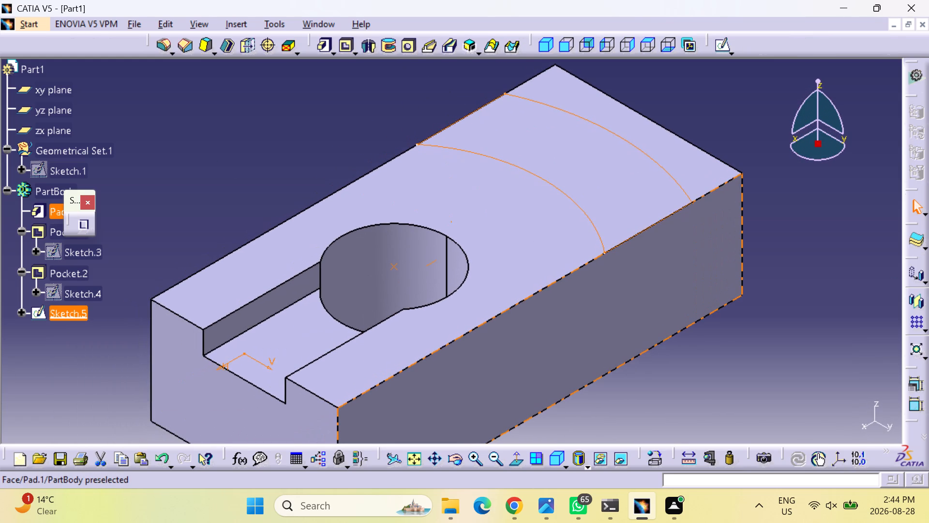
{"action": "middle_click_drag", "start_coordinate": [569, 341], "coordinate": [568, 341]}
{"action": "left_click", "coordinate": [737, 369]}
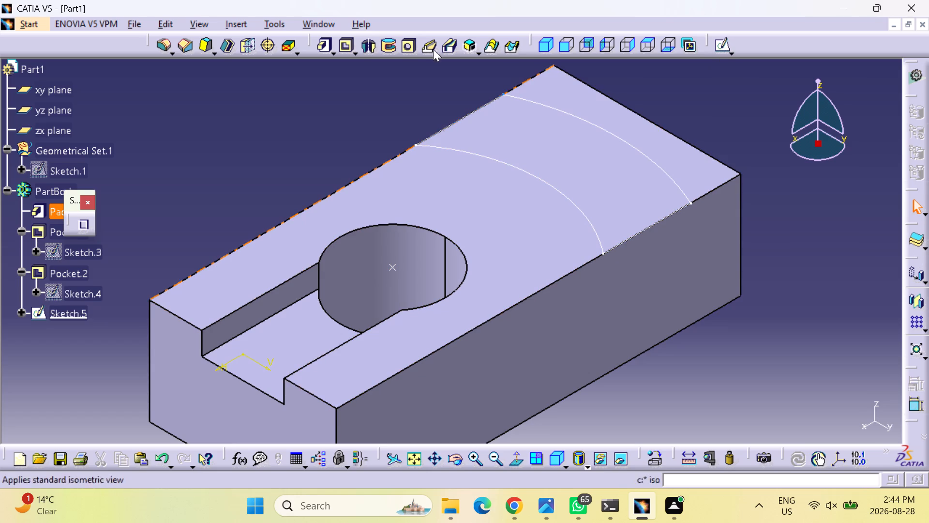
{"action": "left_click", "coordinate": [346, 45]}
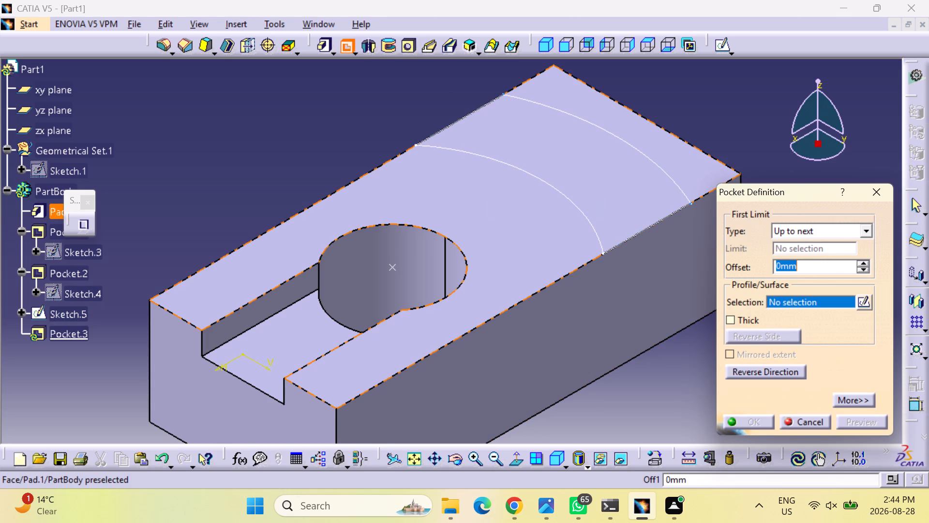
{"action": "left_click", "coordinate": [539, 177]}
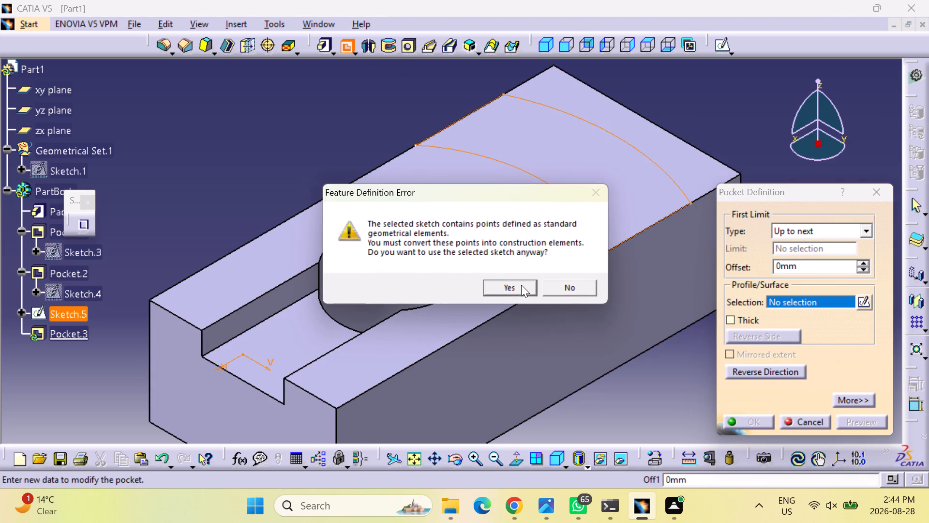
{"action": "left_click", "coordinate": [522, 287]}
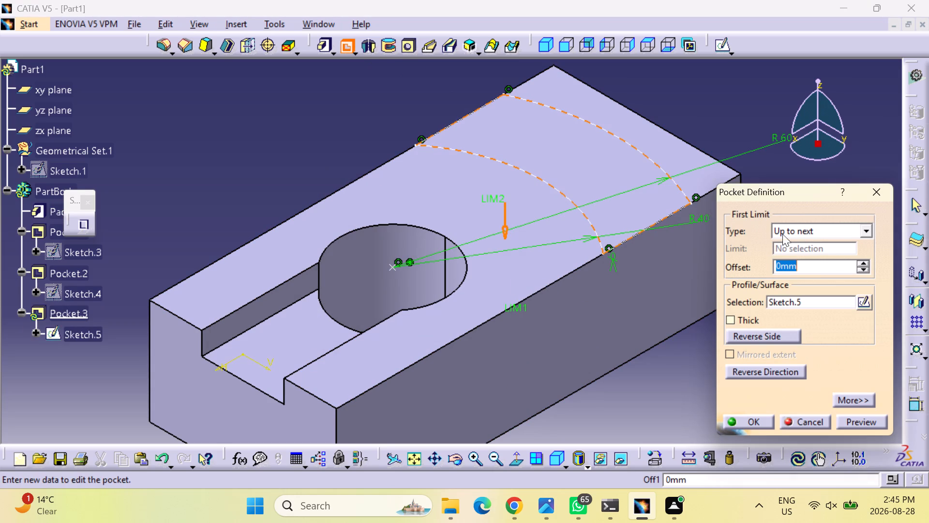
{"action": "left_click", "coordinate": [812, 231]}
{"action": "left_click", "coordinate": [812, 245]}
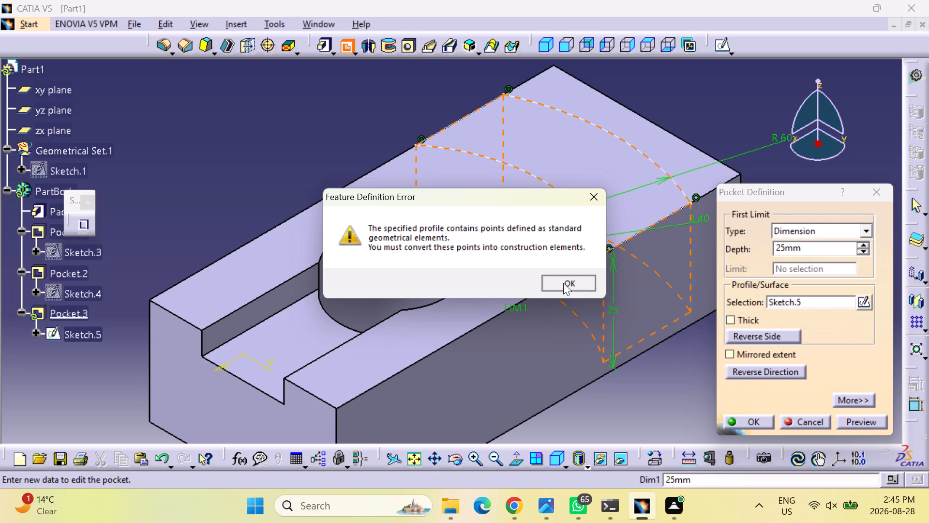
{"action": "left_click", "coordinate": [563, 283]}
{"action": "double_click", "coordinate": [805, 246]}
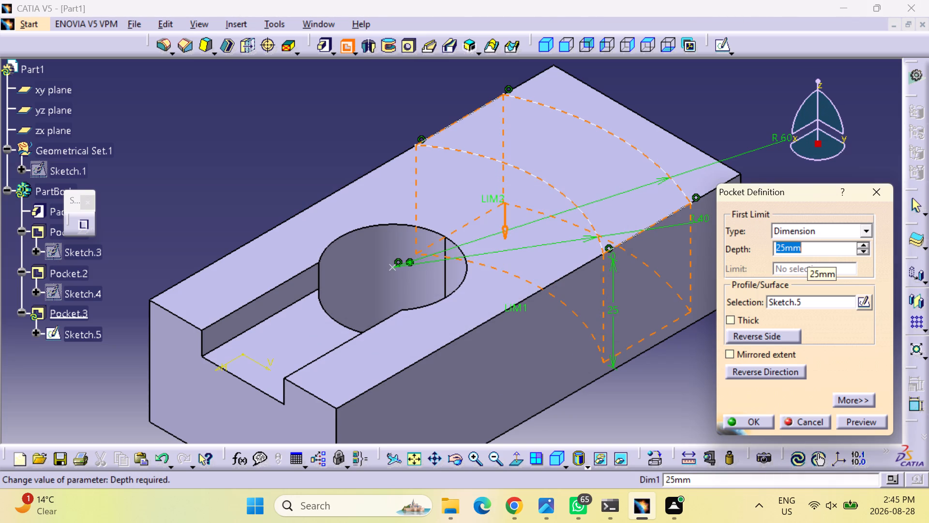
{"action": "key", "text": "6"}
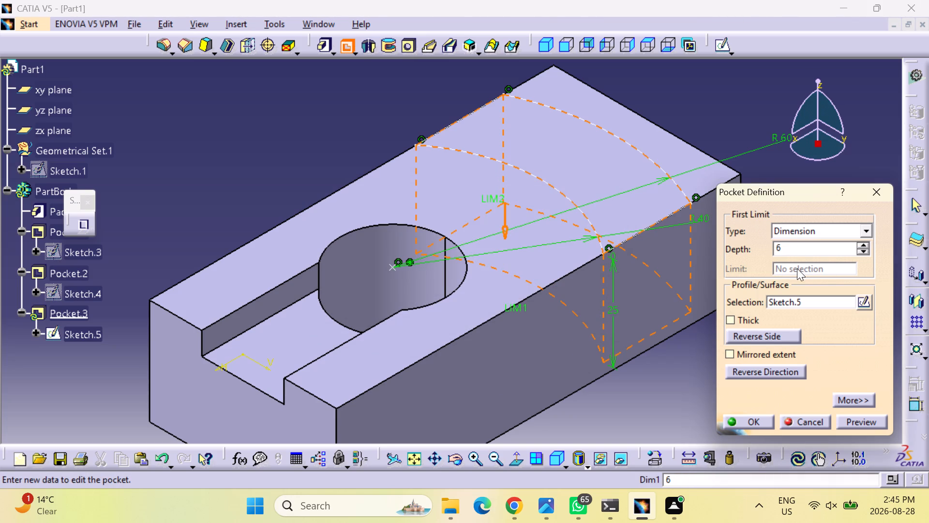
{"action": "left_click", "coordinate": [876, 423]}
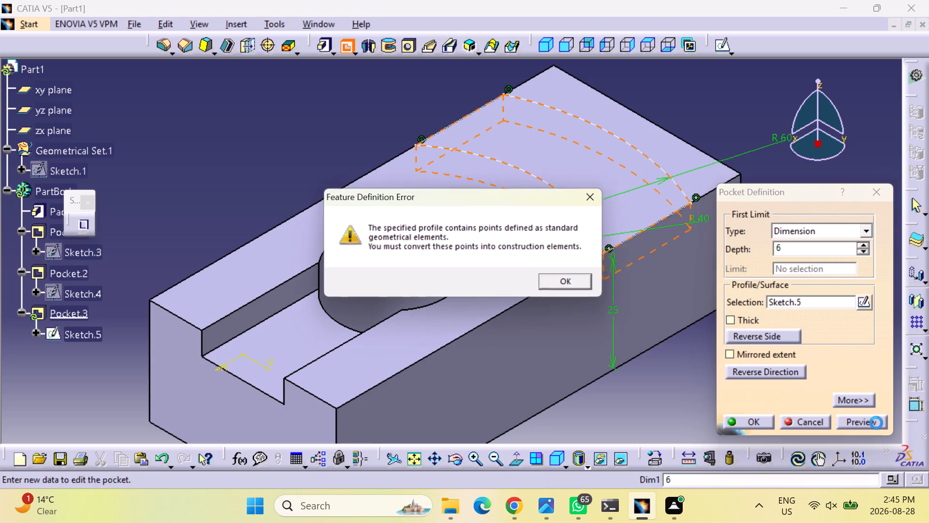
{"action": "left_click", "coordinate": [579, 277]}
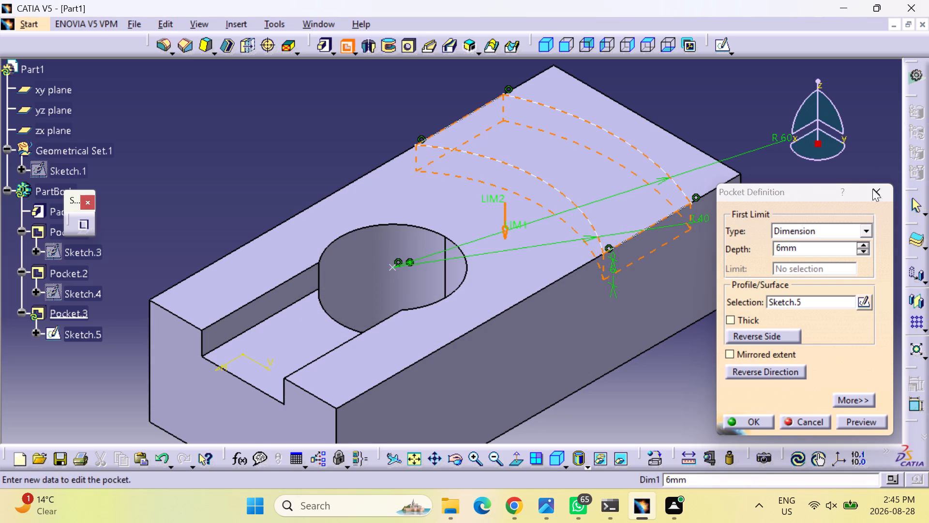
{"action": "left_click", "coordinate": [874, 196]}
Reopen Sketch.5 and convert the upper edge line joining the two arcs with Construction/Standard Element.
{"action": "double_click", "coordinate": [542, 180]}
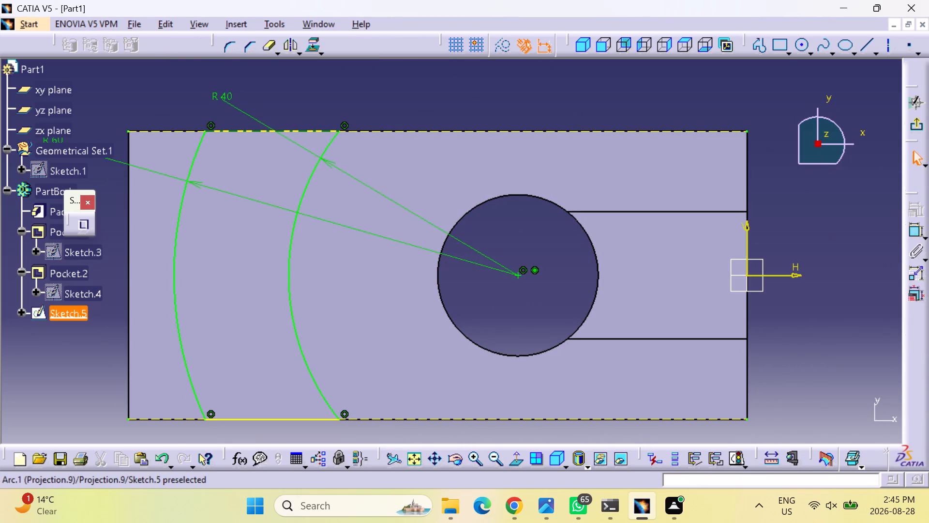
{"action": "left_click", "coordinate": [300, 129]}
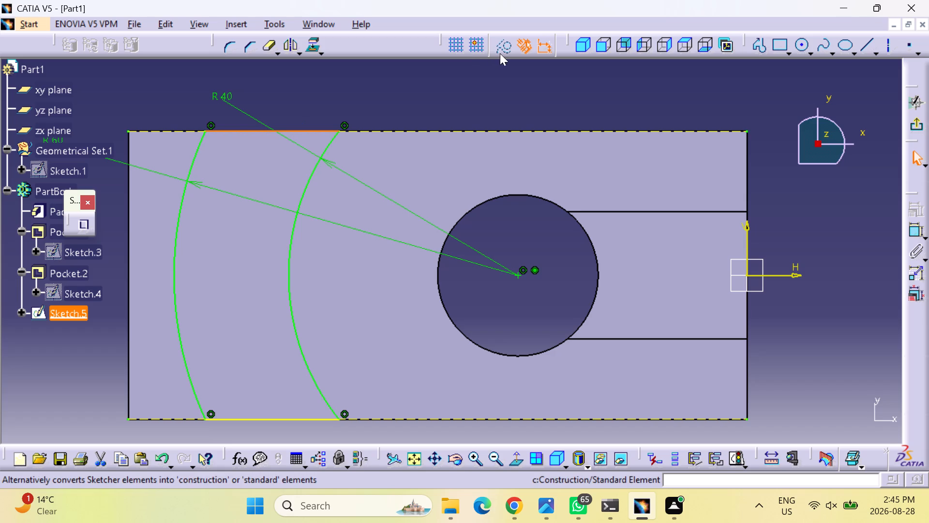
{"action": "left_click", "coordinate": [501, 48]}
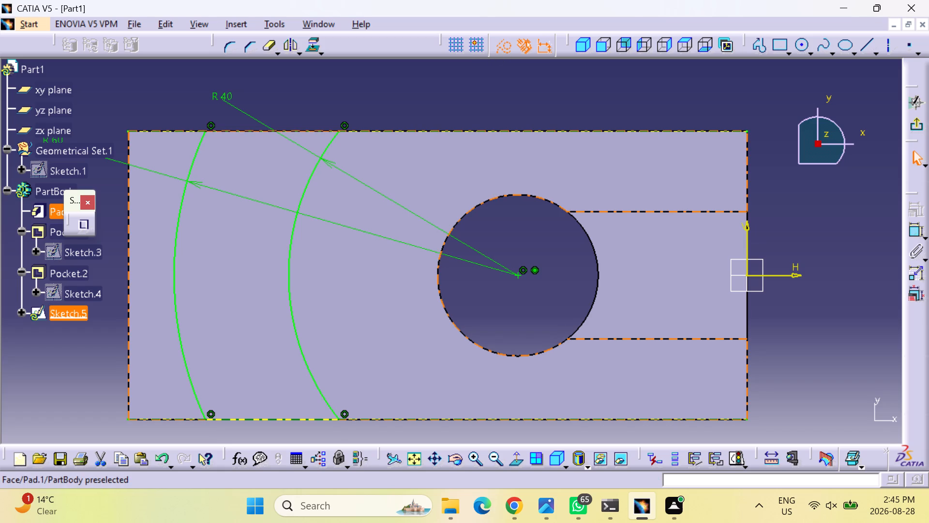
{"action": "left_click", "coordinate": [288, 417]}
{"action": "left_click", "coordinate": [292, 430]}
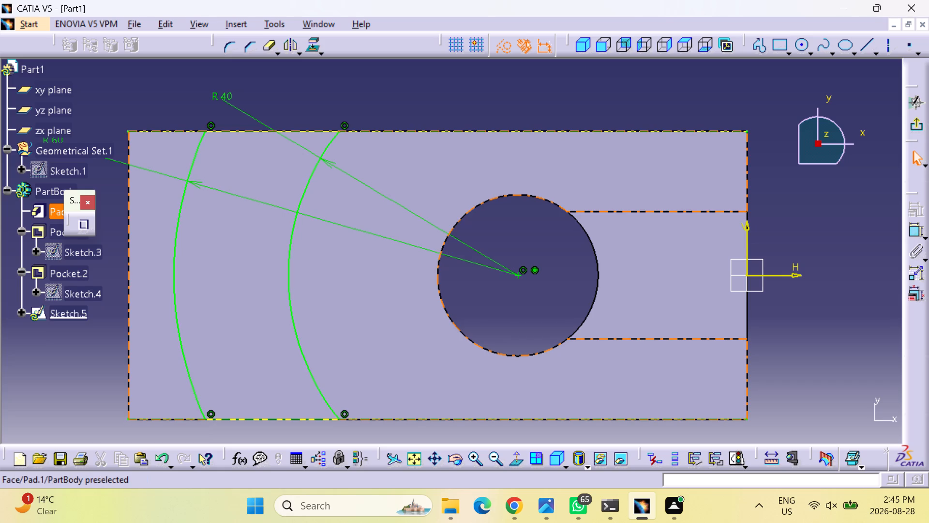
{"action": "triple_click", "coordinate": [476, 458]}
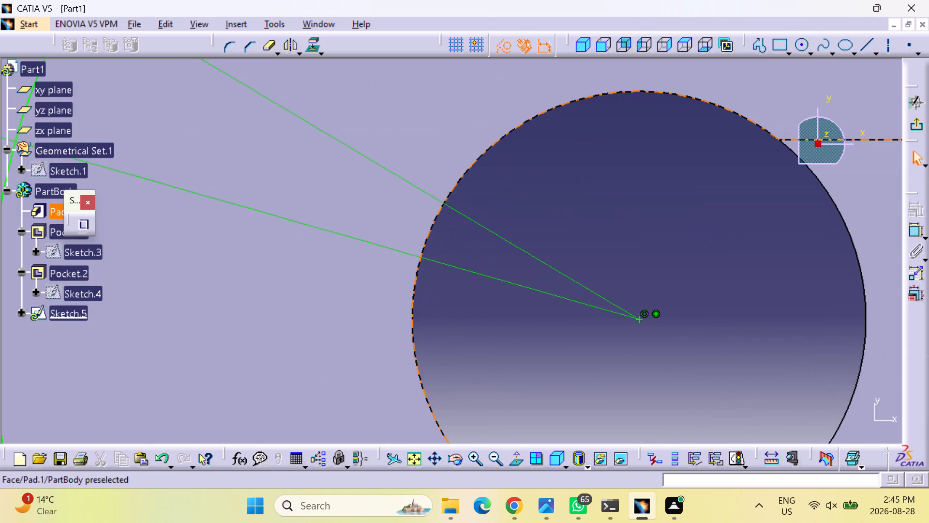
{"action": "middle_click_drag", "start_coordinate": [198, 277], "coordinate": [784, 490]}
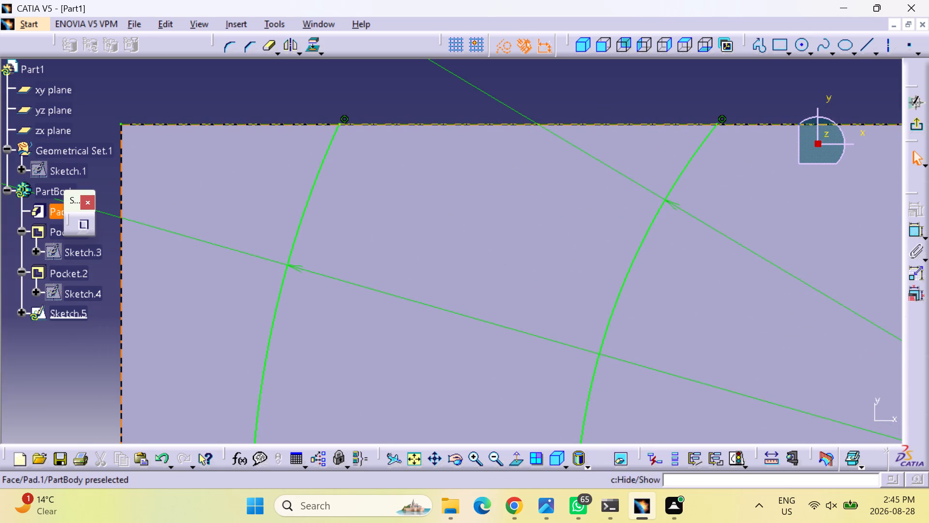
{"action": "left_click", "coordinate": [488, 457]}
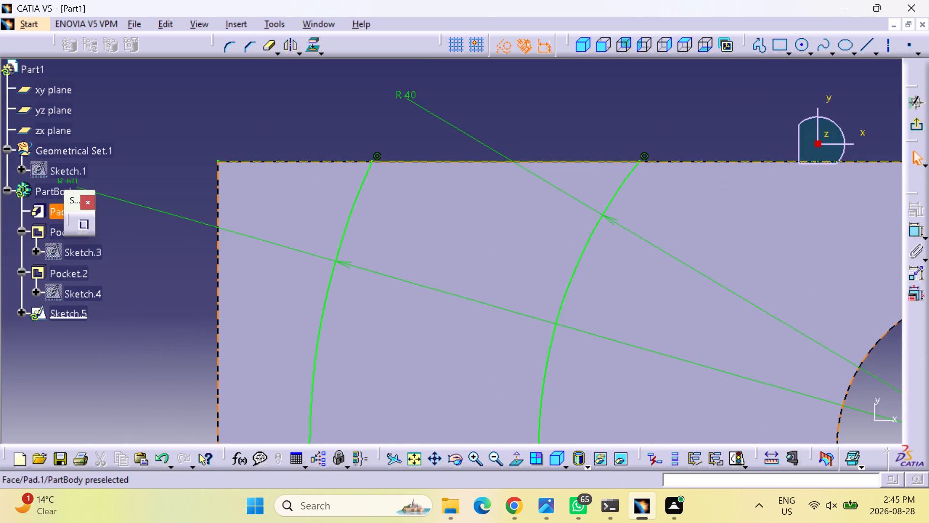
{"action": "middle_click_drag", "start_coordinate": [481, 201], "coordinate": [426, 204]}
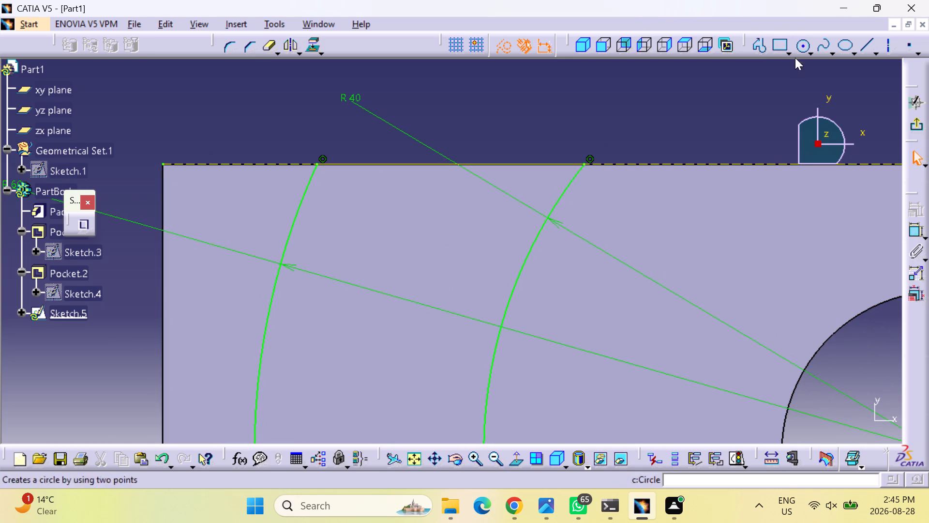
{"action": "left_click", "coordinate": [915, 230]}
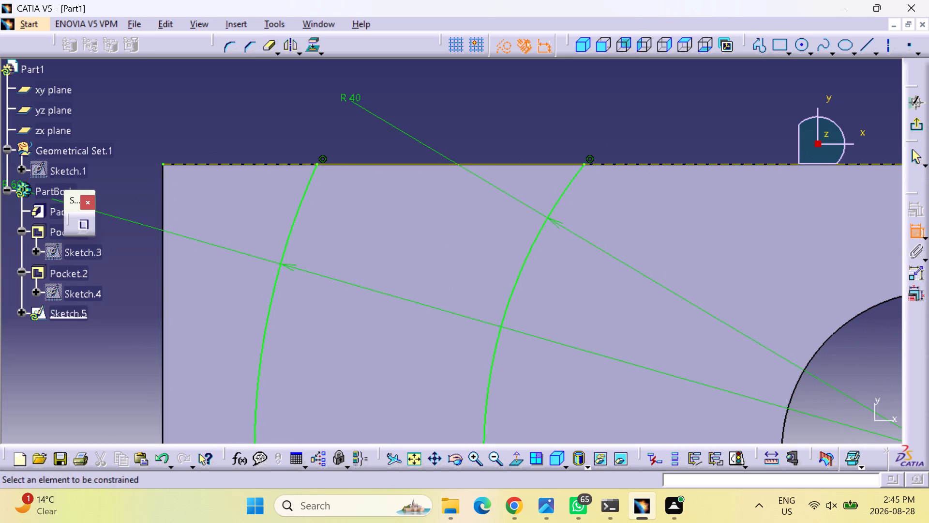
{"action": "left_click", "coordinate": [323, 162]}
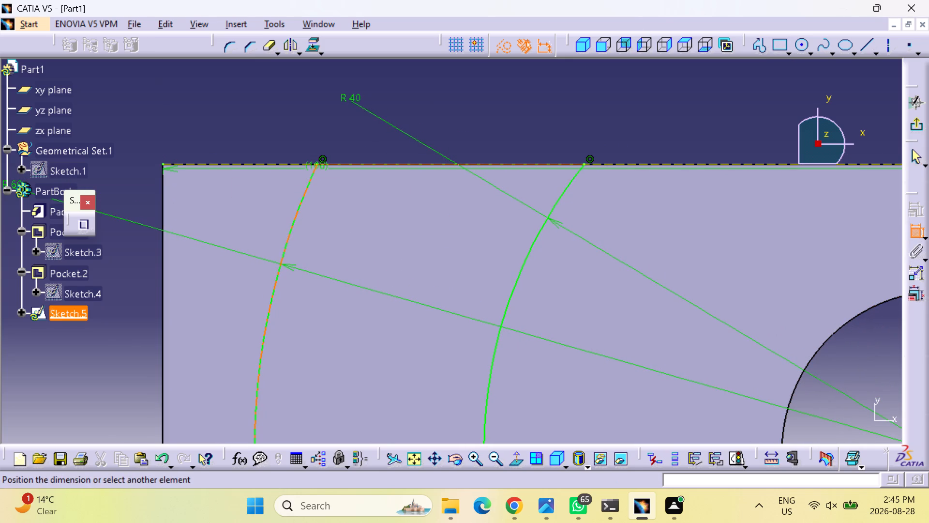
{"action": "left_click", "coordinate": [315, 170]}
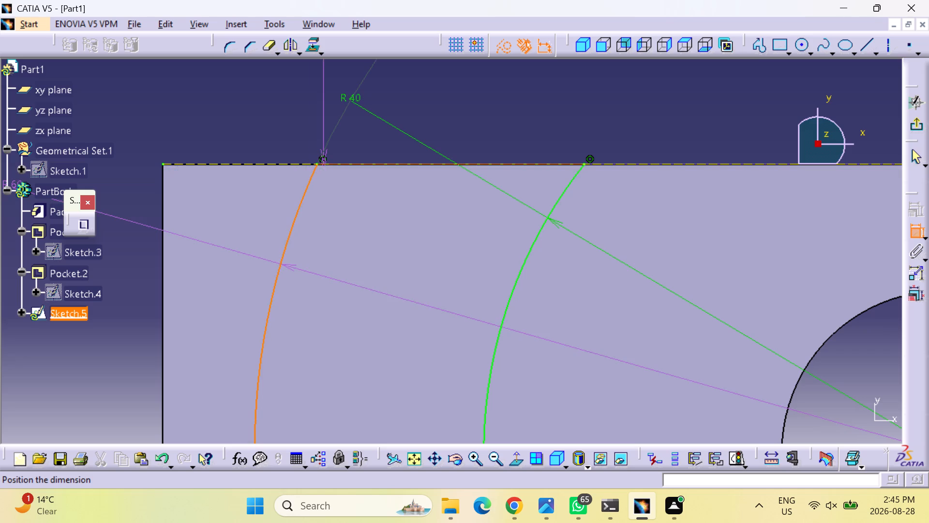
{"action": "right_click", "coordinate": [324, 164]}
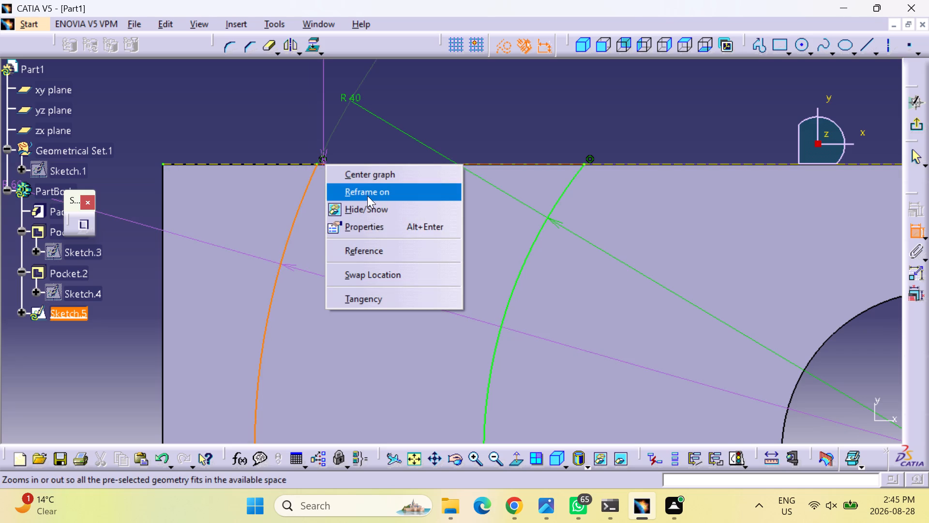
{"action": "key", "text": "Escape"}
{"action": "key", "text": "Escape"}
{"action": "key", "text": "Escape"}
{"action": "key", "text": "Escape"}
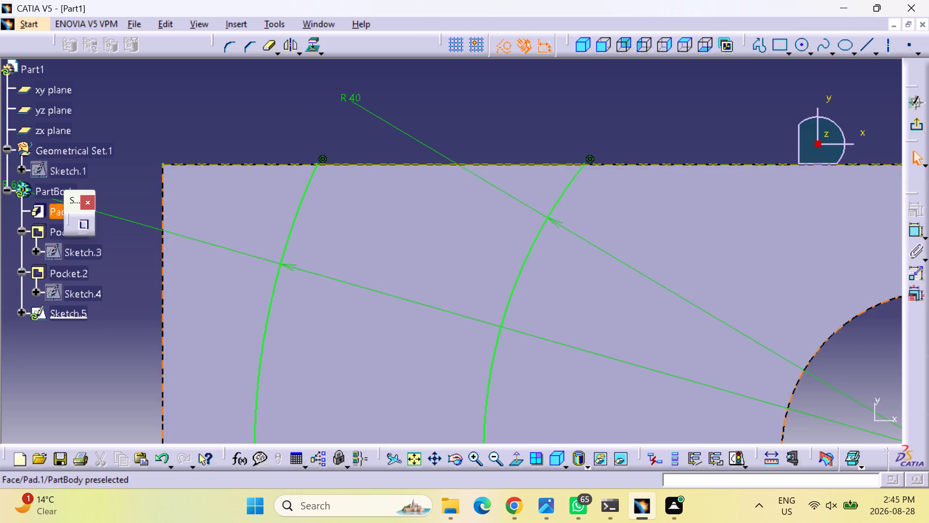
Exit Sketch.5 and return to the solid part.
{"action": "triple_click", "coordinate": [491, 459]}
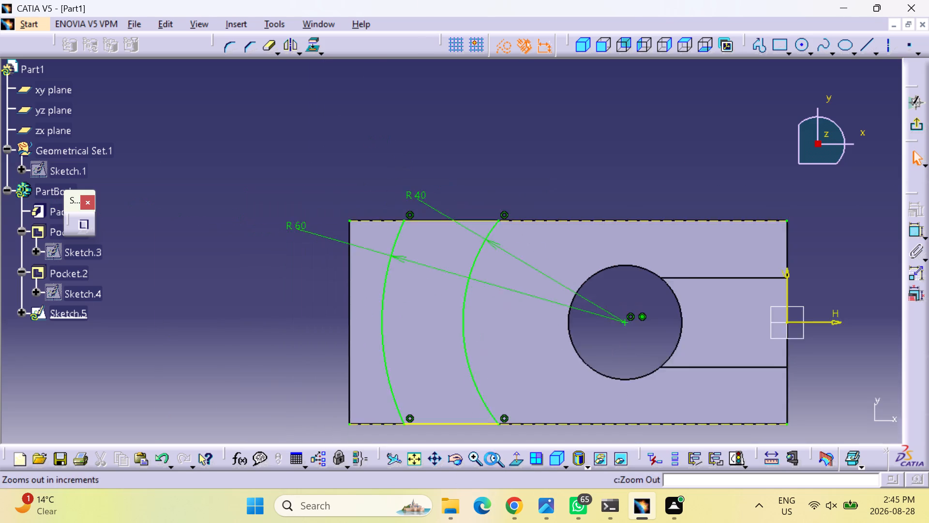
{"action": "left_click", "coordinate": [491, 459]}
{"action": "middle_click_drag", "start_coordinate": [500, 405], "coordinate": [456, 387]}
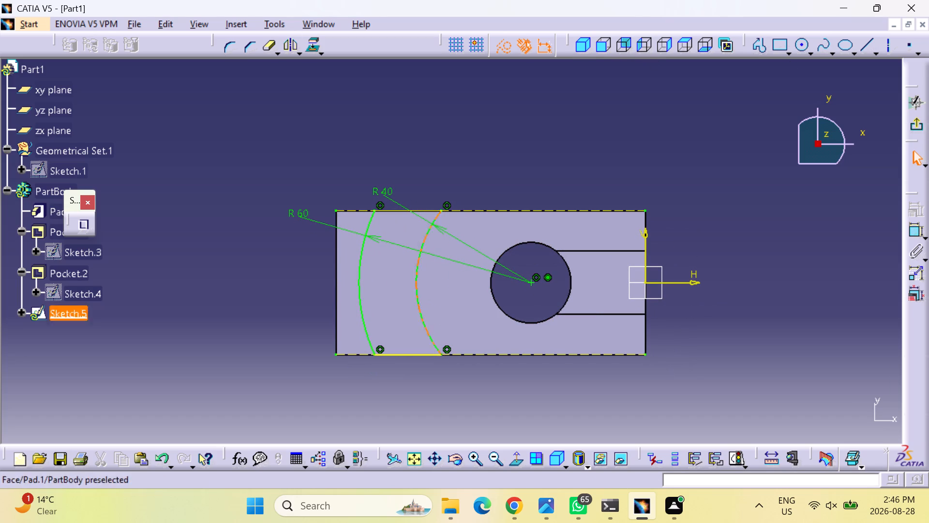
{"action": "left_click", "coordinate": [390, 394]}
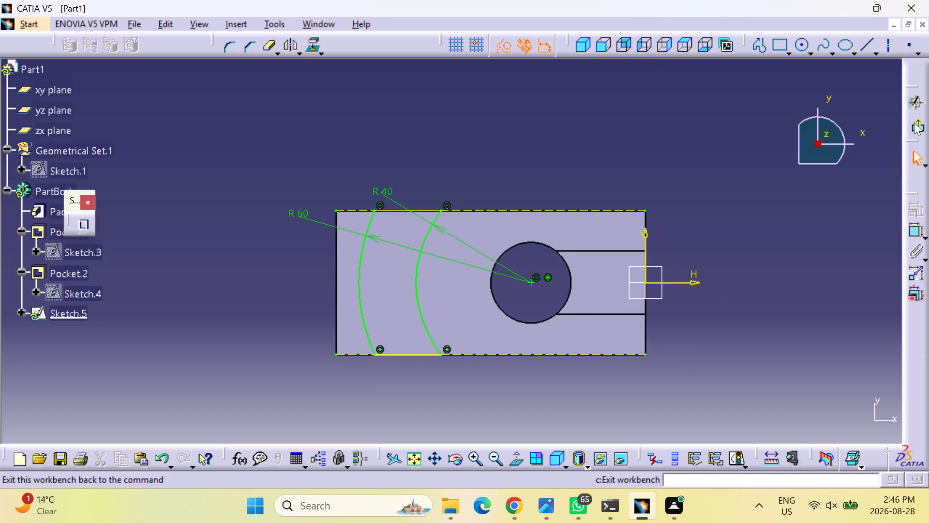
{"action": "left_click", "coordinate": [914, 123]}
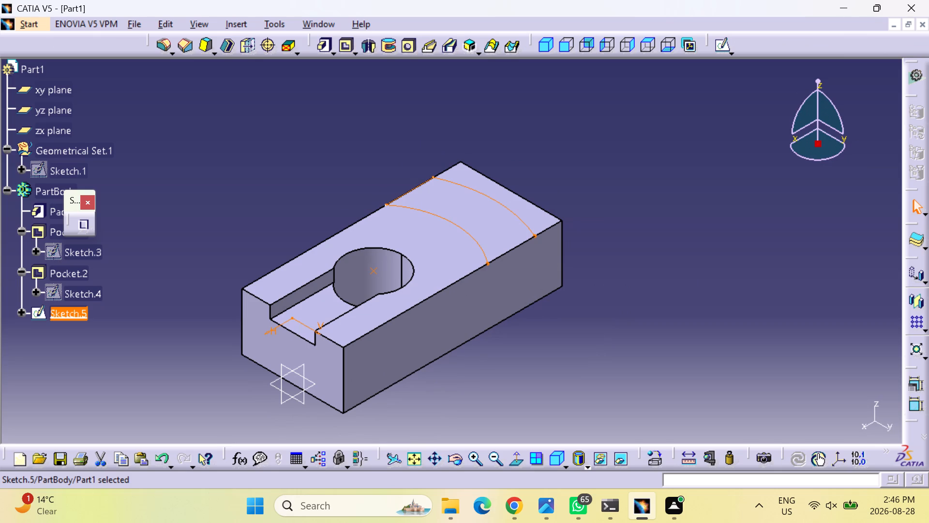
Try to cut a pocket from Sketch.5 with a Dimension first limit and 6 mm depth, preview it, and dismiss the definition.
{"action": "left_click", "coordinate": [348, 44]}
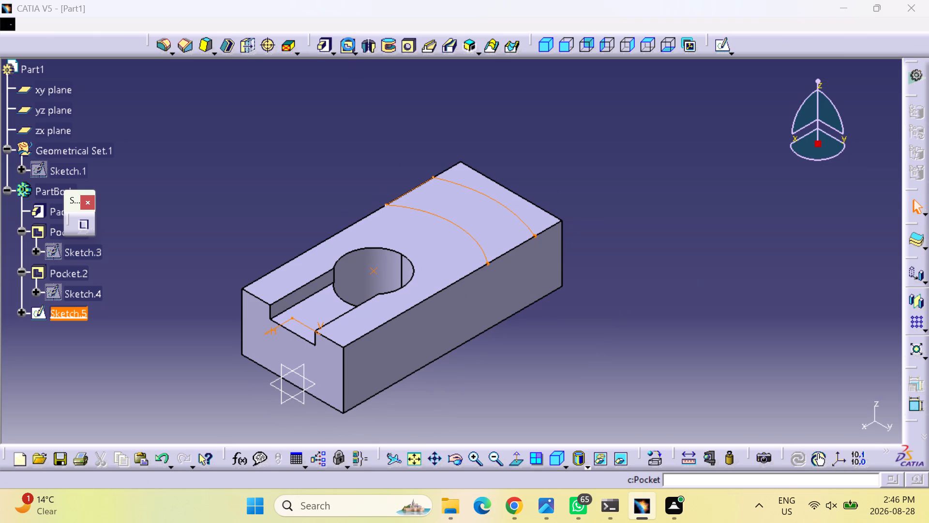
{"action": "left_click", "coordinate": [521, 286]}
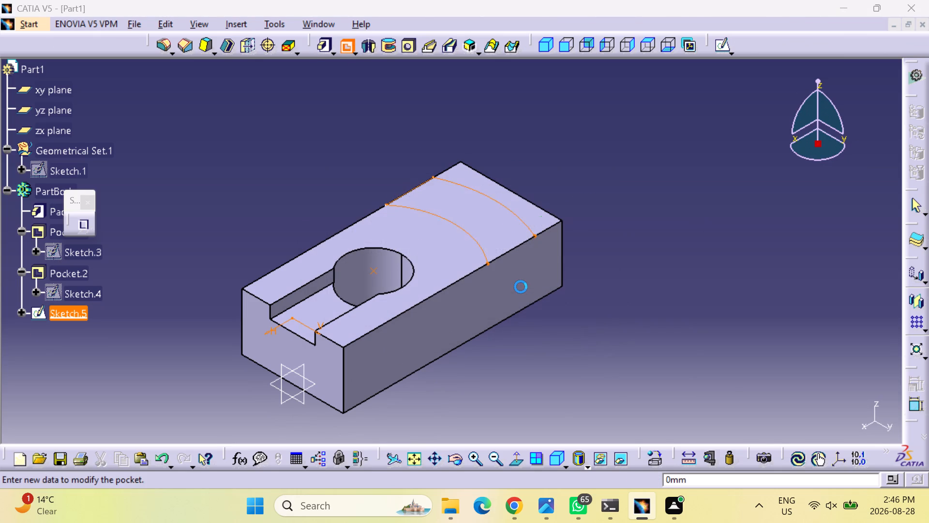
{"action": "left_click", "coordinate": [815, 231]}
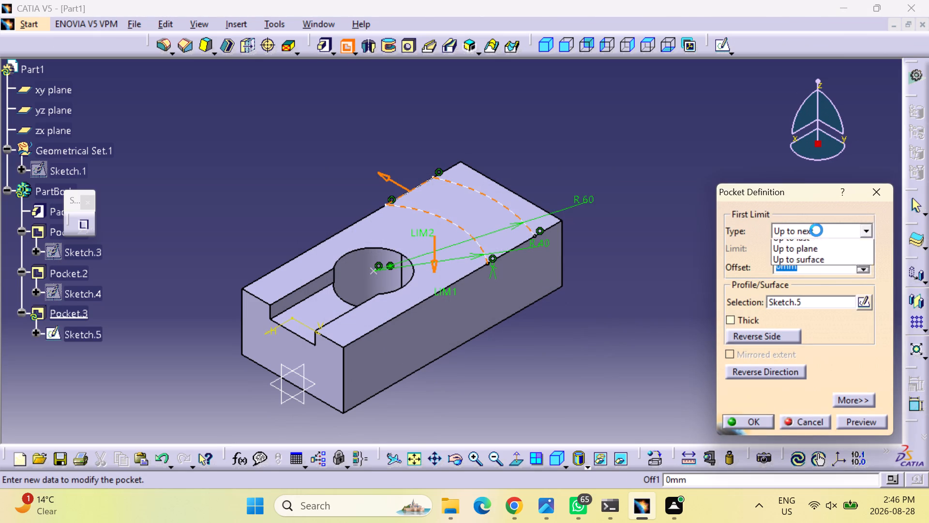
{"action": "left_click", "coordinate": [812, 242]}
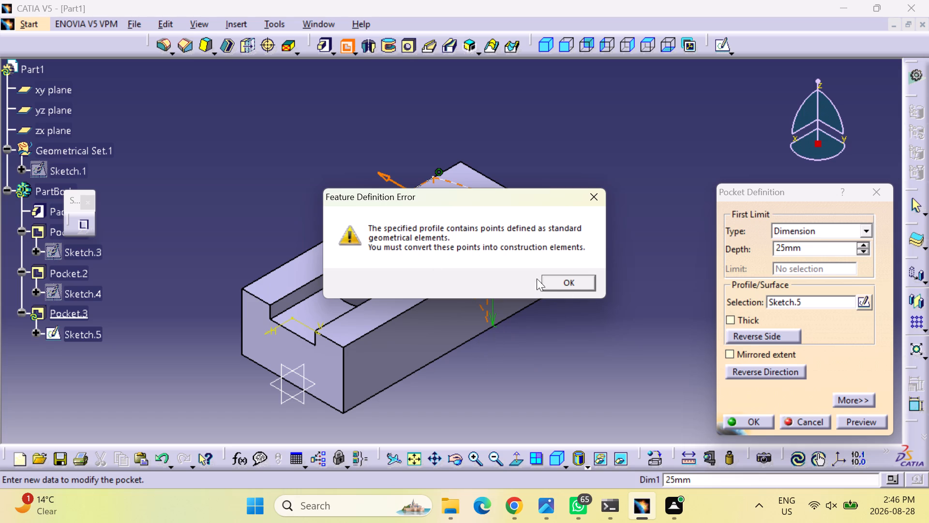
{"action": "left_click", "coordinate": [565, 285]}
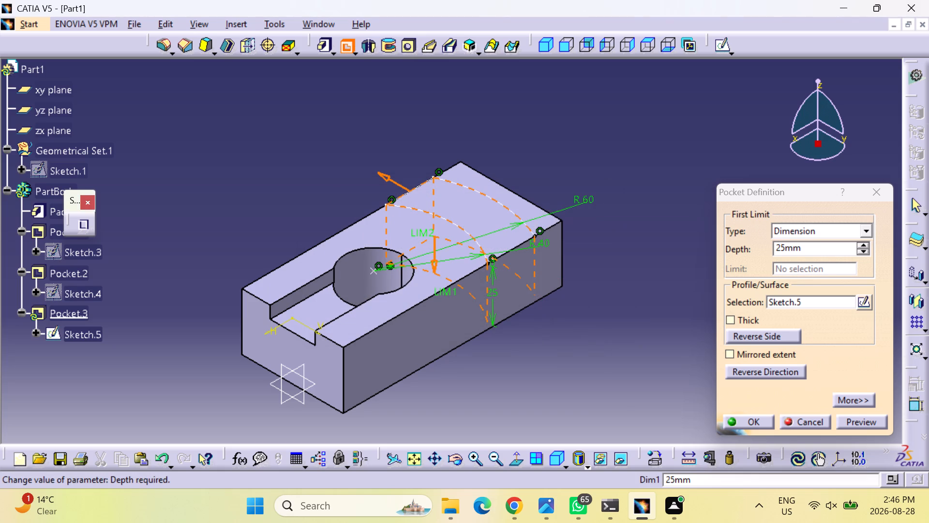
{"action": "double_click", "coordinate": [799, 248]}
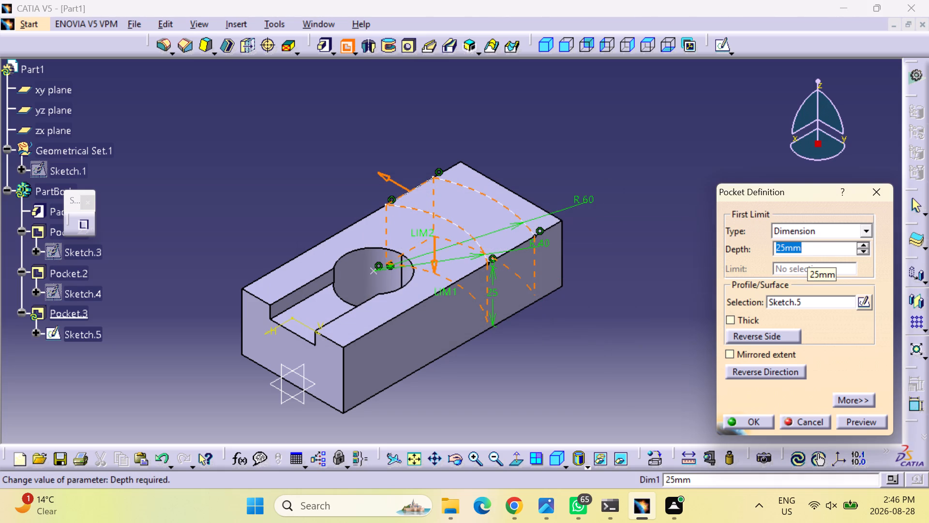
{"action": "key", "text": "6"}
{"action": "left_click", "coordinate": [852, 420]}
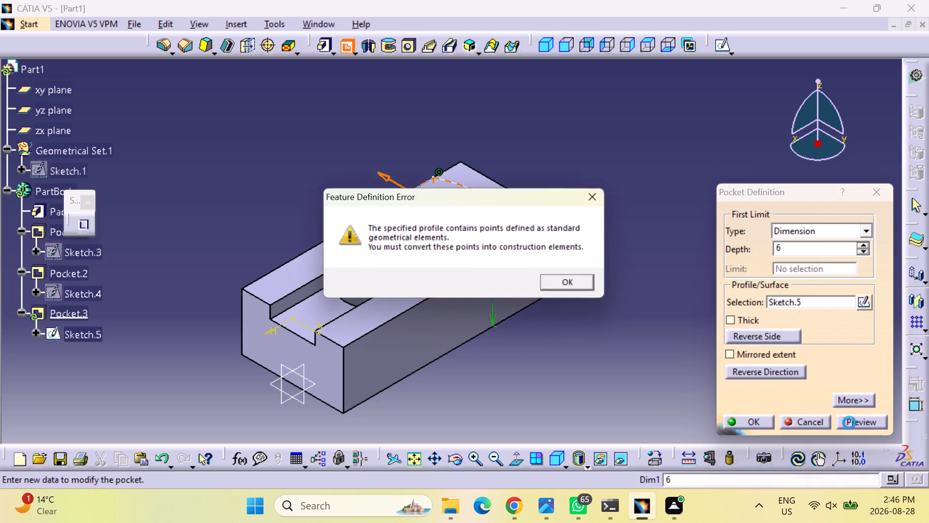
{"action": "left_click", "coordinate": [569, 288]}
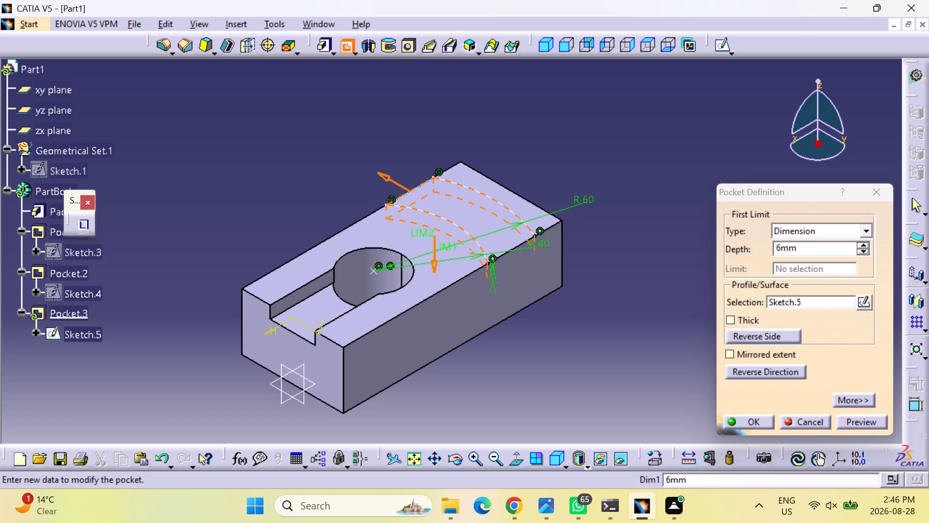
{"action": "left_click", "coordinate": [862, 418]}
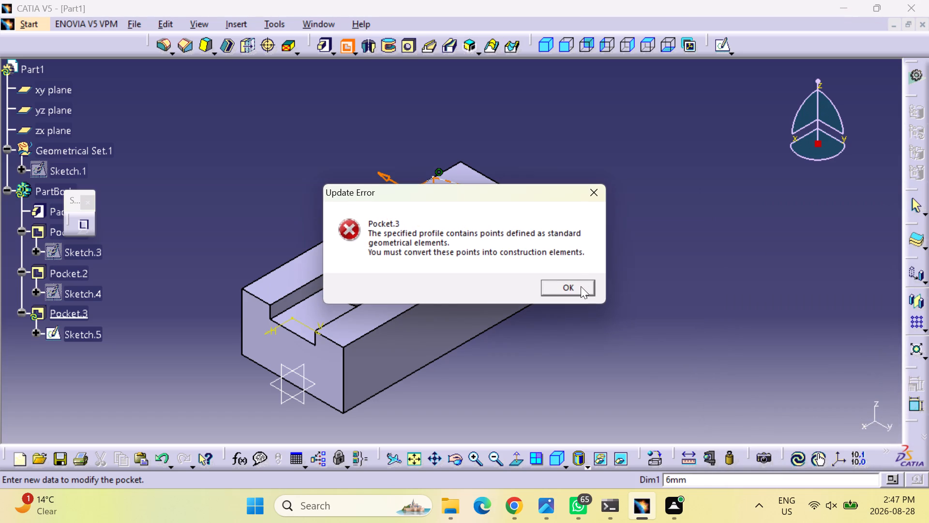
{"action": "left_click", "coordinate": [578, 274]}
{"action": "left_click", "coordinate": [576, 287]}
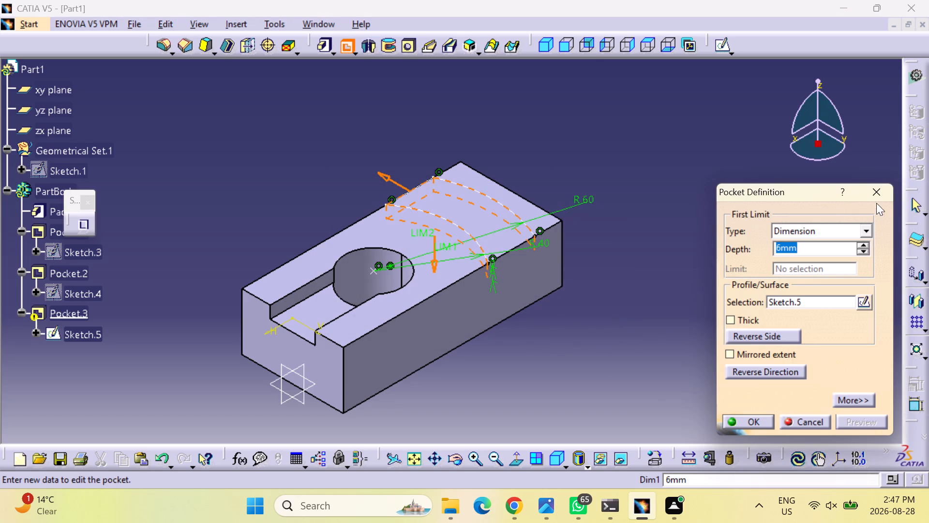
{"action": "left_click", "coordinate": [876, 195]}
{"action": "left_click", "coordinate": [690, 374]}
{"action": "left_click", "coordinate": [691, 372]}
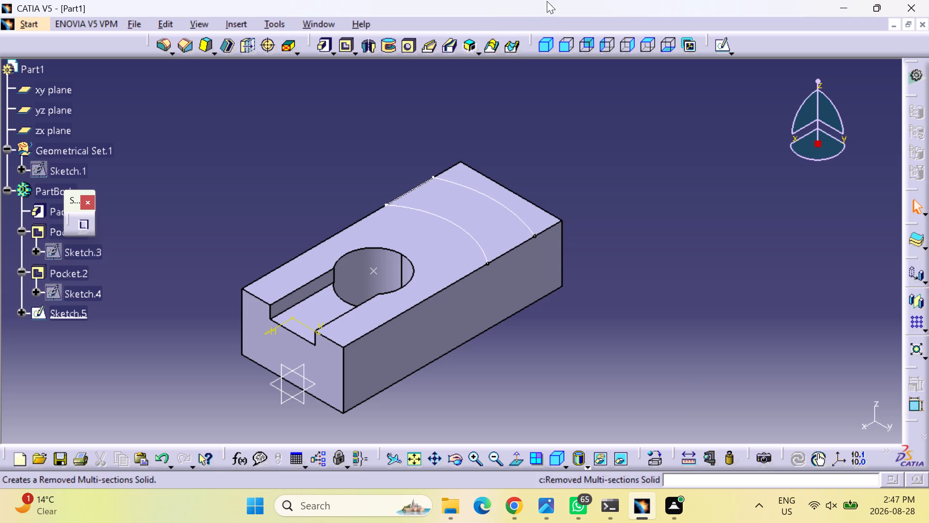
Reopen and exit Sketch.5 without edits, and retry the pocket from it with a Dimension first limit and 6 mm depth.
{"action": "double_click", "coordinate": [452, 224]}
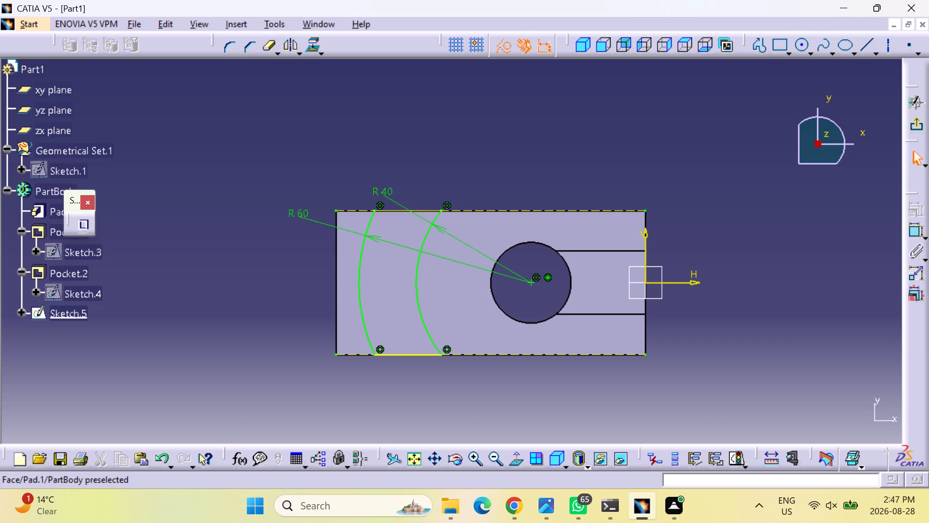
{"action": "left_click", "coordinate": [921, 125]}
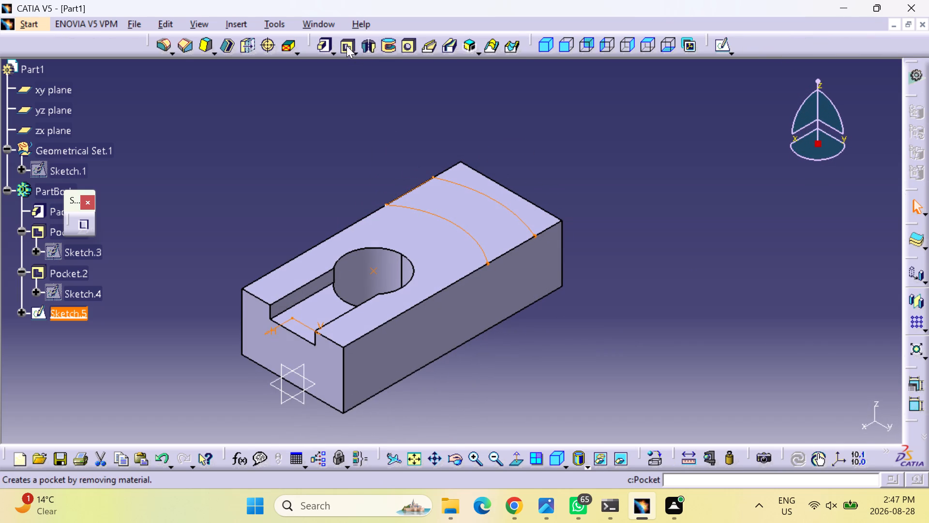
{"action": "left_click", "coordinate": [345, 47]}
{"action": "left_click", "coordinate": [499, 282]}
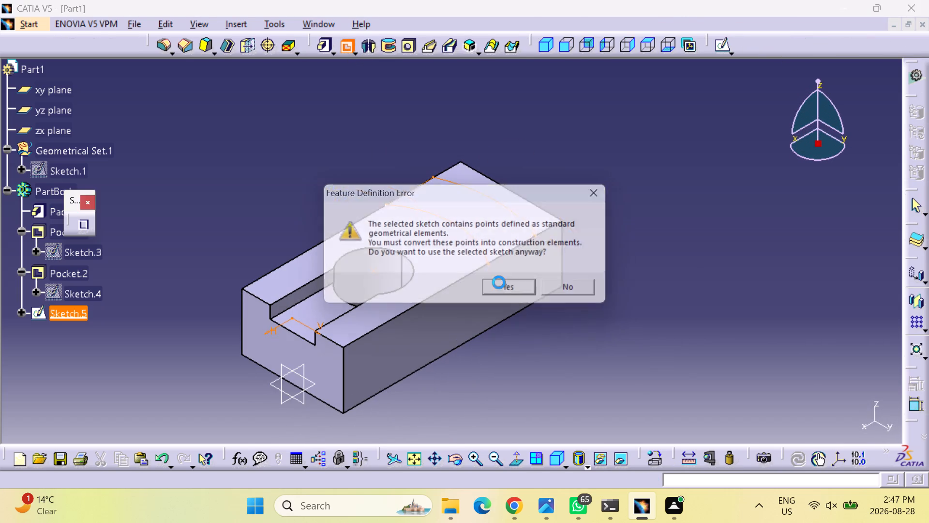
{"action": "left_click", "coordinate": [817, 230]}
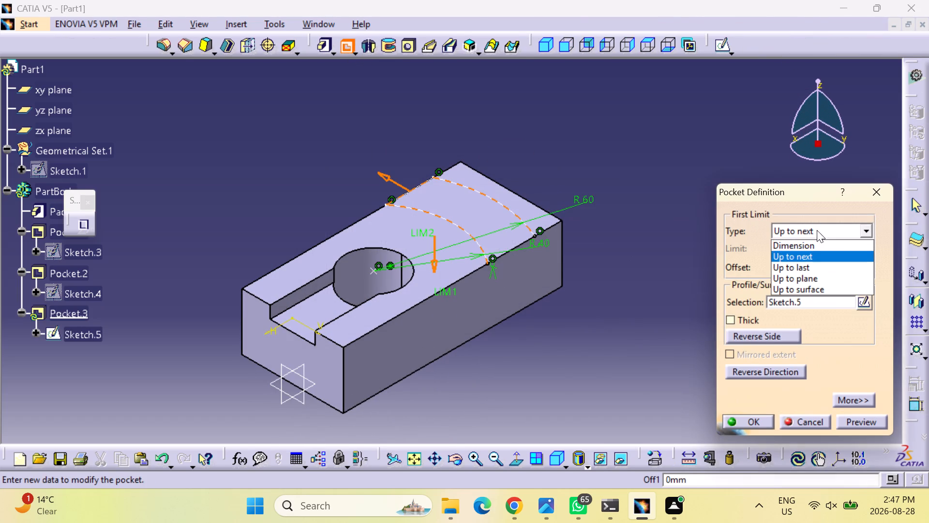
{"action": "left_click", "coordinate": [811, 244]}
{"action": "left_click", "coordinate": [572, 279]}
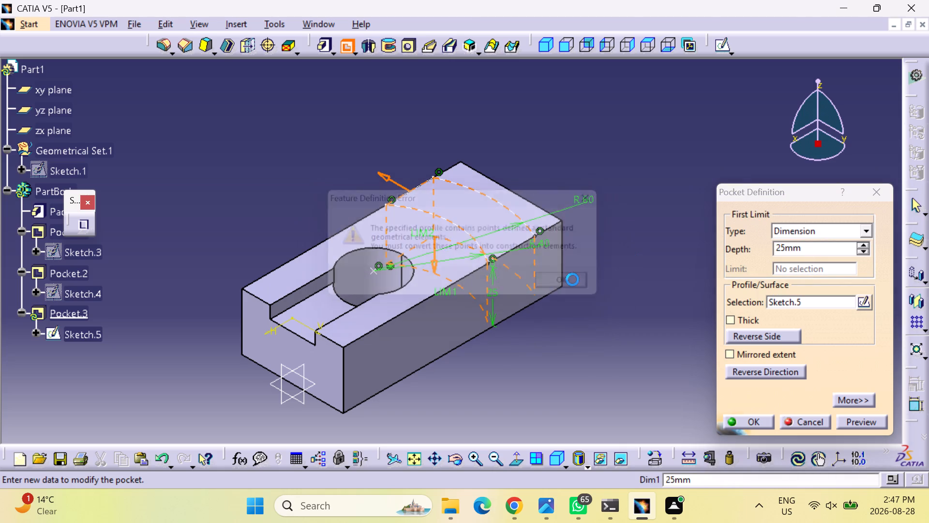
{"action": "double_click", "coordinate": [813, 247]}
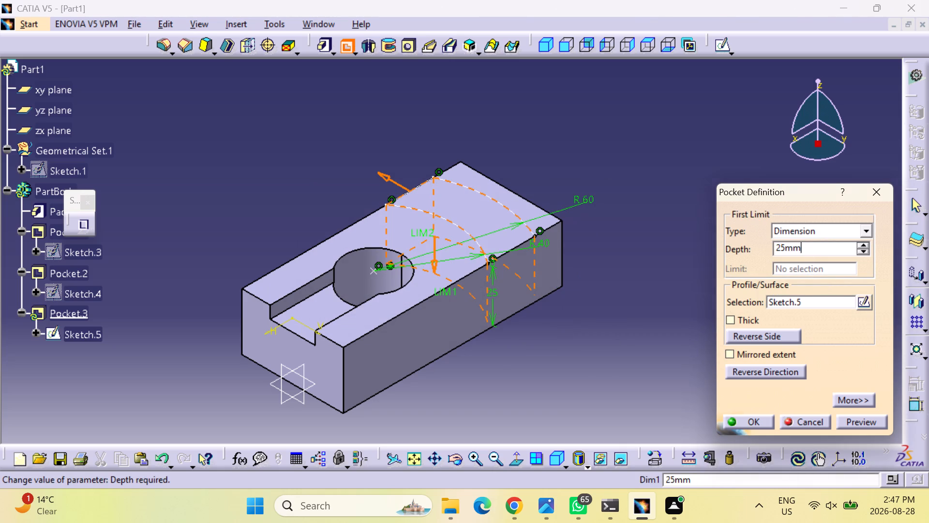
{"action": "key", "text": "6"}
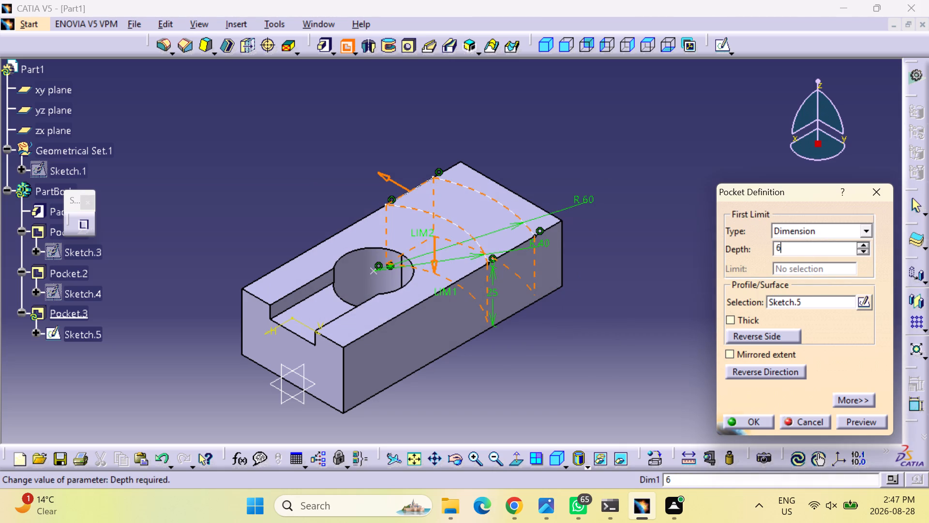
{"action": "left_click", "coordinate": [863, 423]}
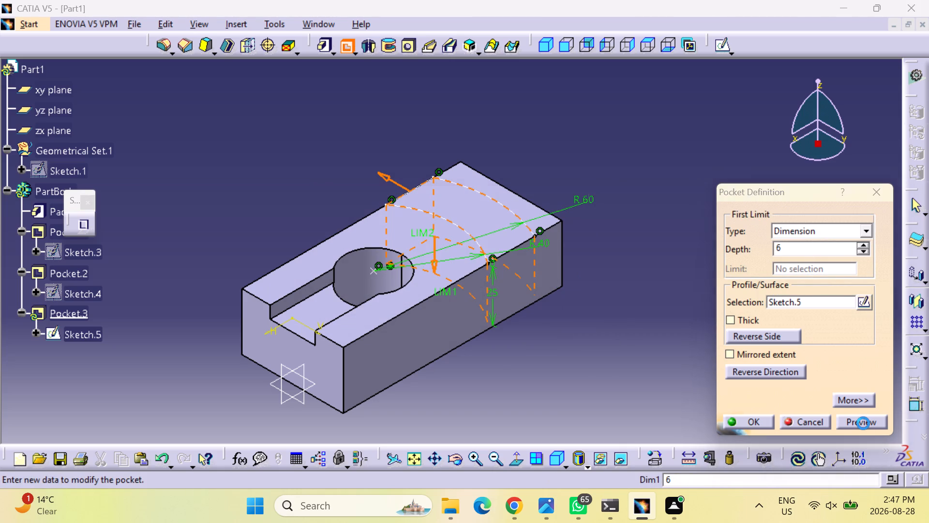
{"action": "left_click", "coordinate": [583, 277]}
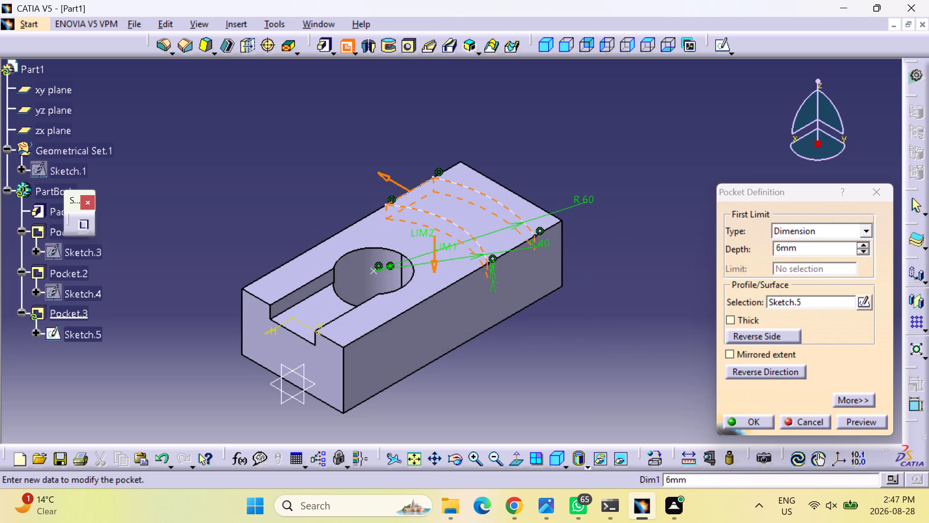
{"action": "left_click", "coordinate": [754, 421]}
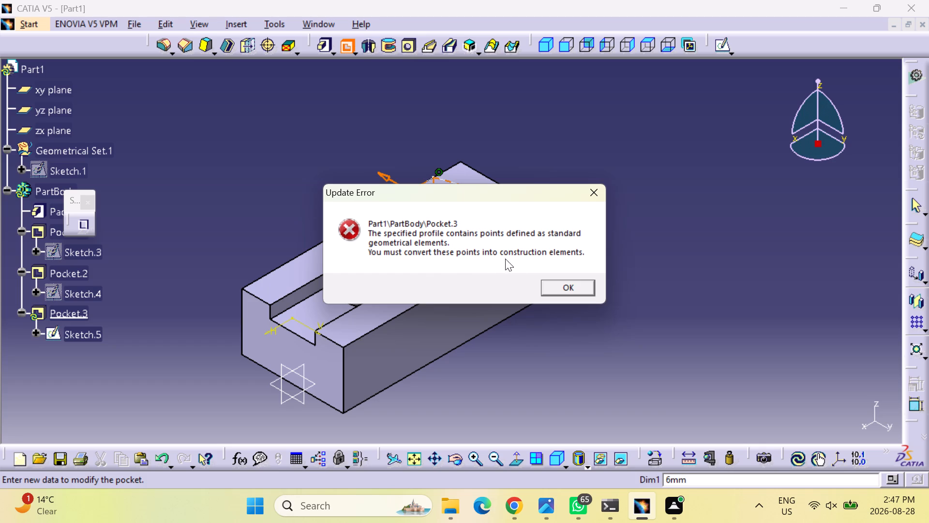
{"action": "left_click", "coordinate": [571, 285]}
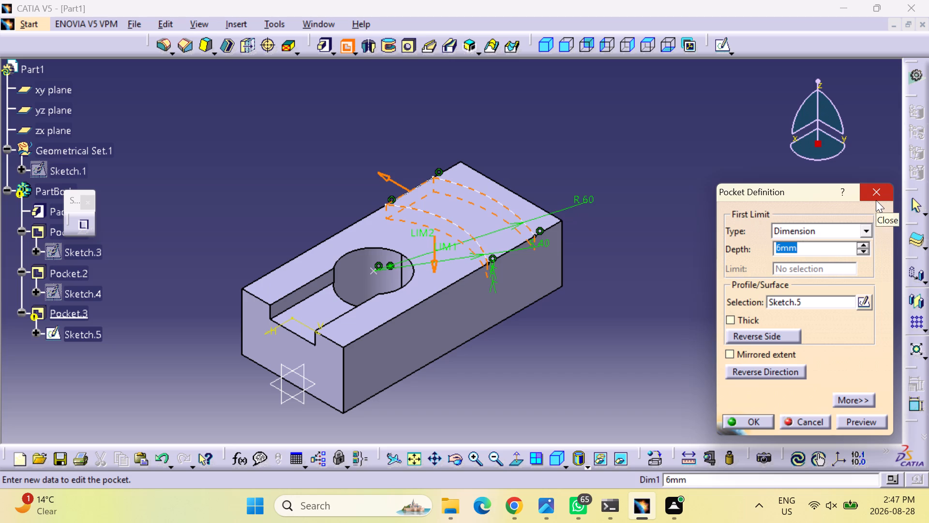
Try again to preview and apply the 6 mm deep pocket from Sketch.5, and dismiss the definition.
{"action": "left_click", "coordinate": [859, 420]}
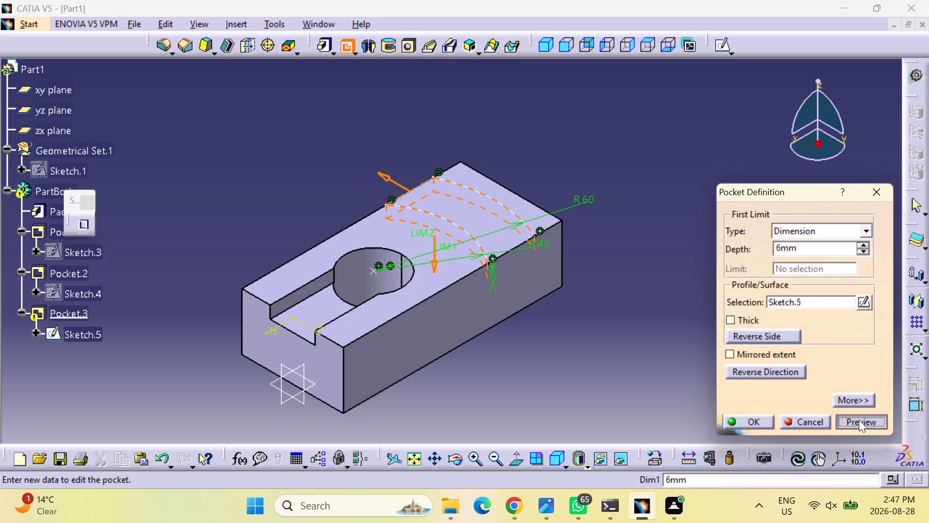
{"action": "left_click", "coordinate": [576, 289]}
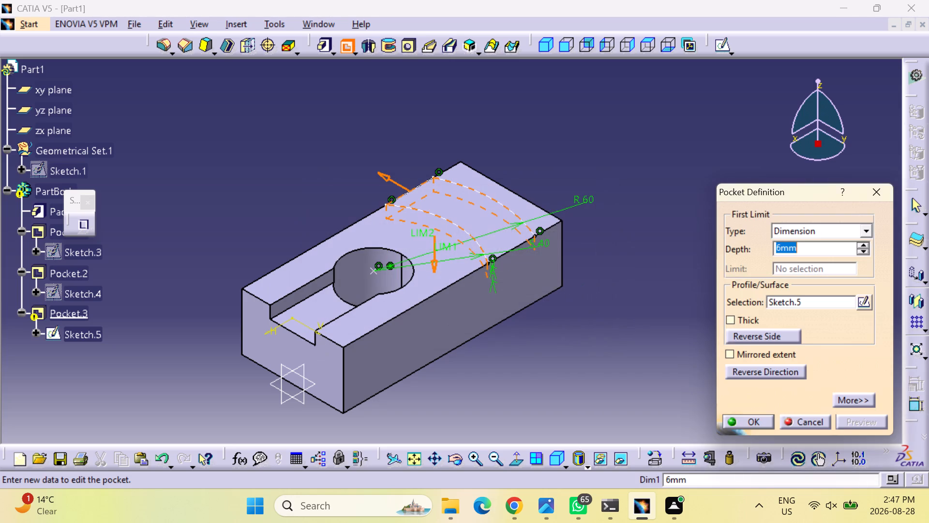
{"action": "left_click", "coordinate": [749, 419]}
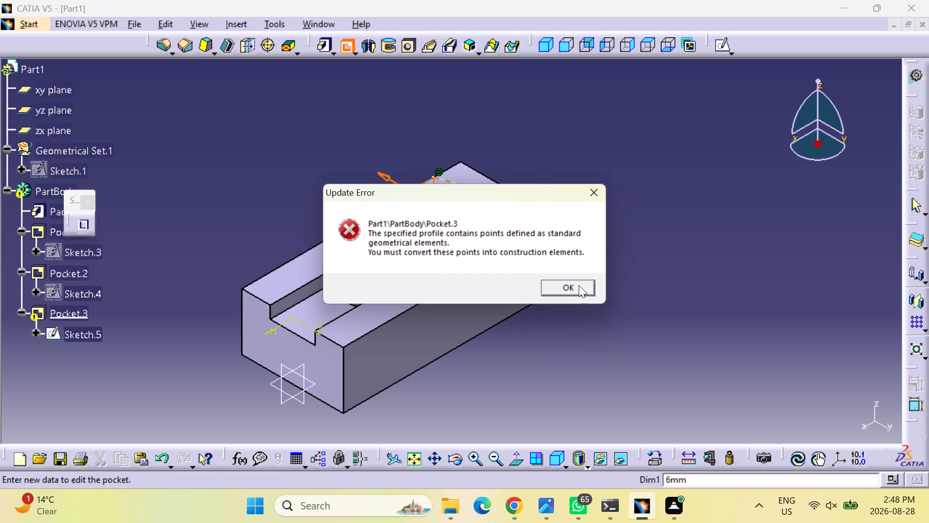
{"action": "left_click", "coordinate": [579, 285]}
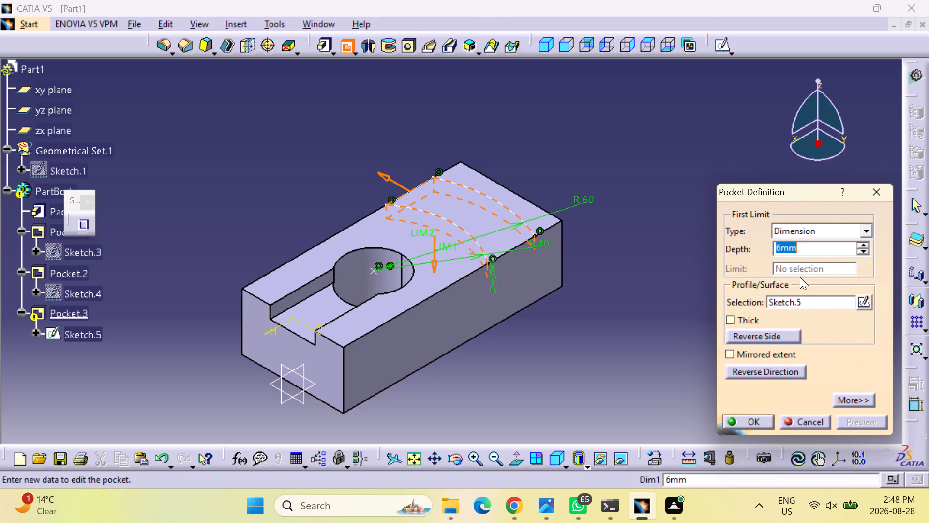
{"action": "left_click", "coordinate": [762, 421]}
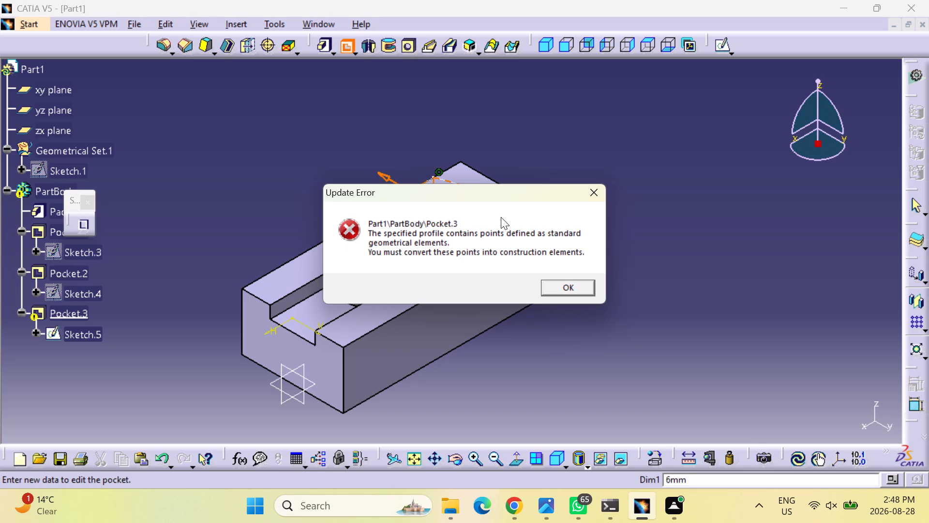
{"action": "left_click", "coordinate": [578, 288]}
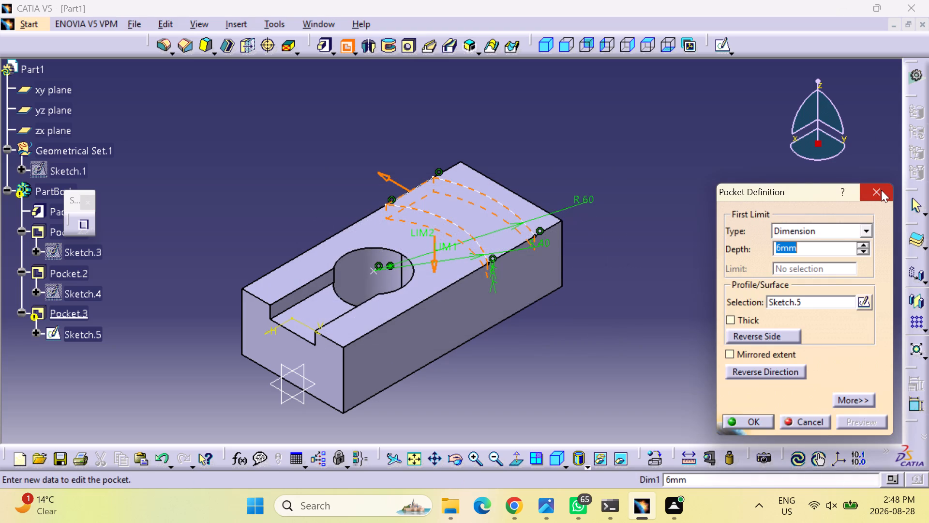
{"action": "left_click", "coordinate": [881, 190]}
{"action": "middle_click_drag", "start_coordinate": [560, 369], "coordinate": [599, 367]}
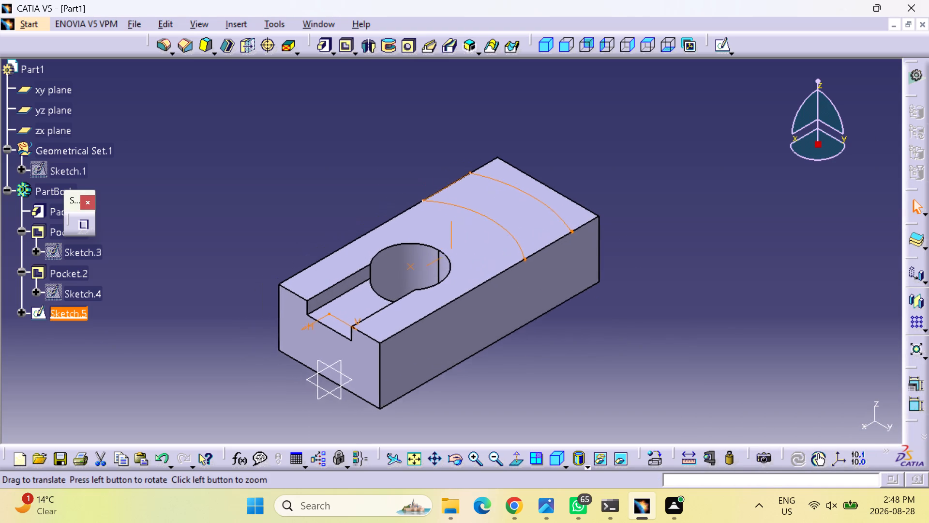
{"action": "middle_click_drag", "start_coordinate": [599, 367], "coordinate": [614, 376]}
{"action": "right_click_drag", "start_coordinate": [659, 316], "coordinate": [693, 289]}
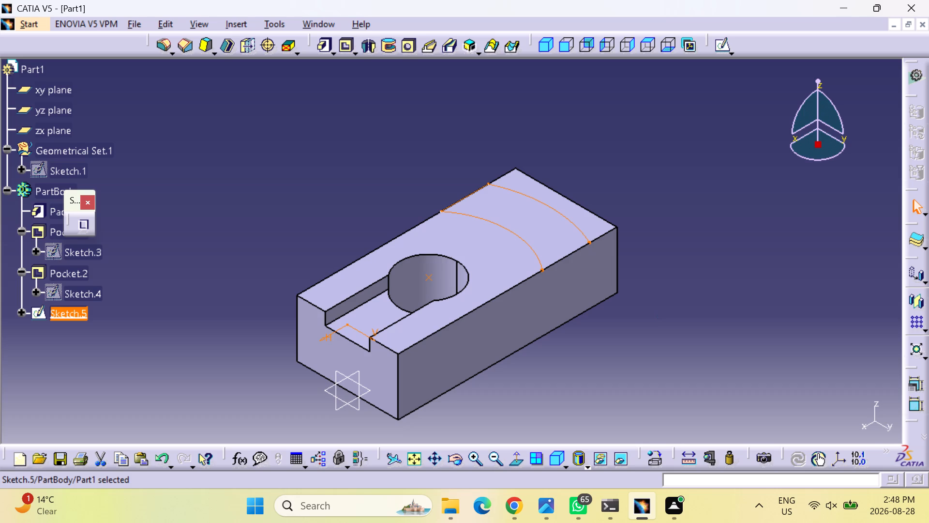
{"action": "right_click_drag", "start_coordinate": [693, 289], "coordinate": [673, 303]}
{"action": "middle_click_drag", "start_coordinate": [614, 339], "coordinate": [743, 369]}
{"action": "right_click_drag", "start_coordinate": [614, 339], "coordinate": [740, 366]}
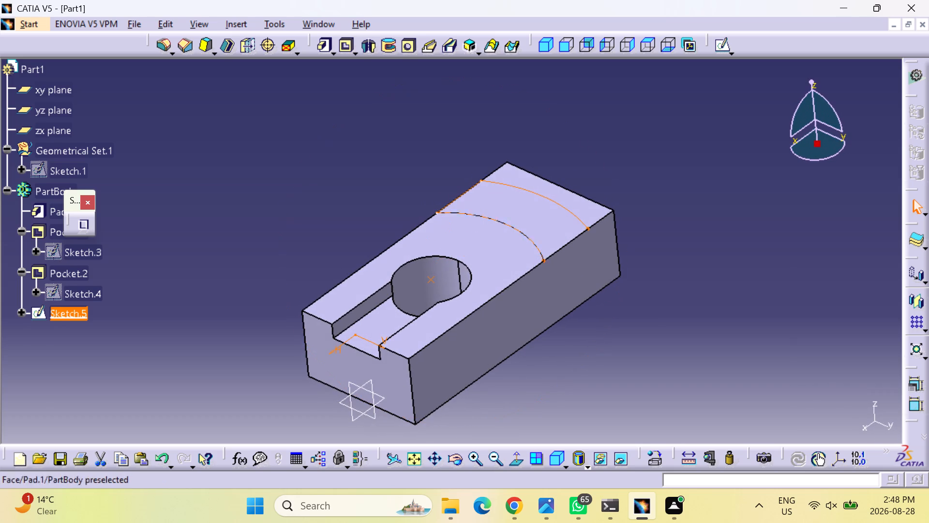
Examine the two-arc Sketch.5 profile and its ends on the block's top face from closer and different angles.
{"action": "scroll", "coordinate": [259, 186], "scroll_direction": "up", "scroll_amount": 1}
{"action": "middle_click_drag", "start_coordinate": [328, 246], "coordinate": [479, 277]}
{"action": "right_click_drag", "start_coordinate": [332, 247], "coordinate": [479, 277]}
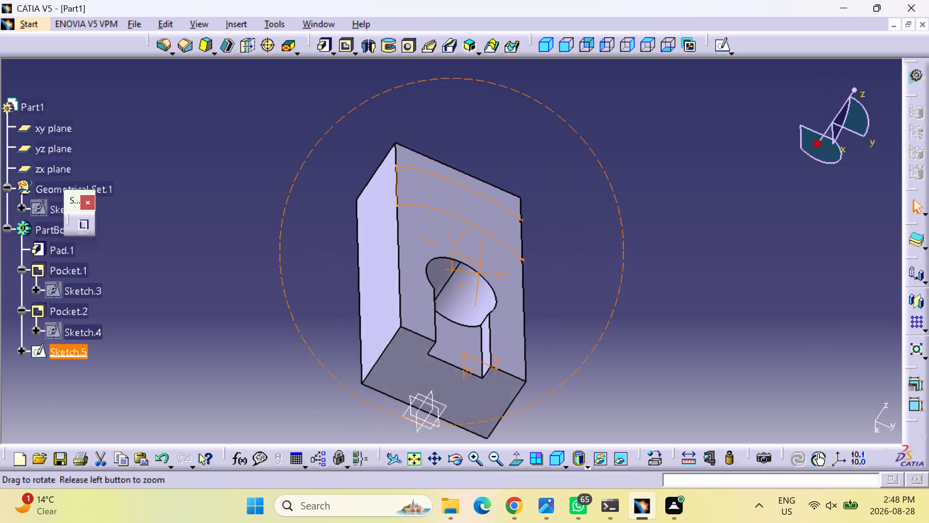
{"action": "middle_click_drag", "start_coordinate": [479, 277], "coordinate": [478, 293]}
{"action": "right_click_drag", "start_coordinate": [479, 277], "coordinate": [478, 293]}
{"action": "scroll", "coordinate": [457, 169], "scroll_direction": "up", "scroll_amount": 3}
{"action": "scroll", "coordinate": [428, 180], "scroll_direction": "down", "scroll_amount": 5}
{"action": "scroll", "coordinate": [590, 244], "scroll_direction": "up", "scroll_amount": 2}
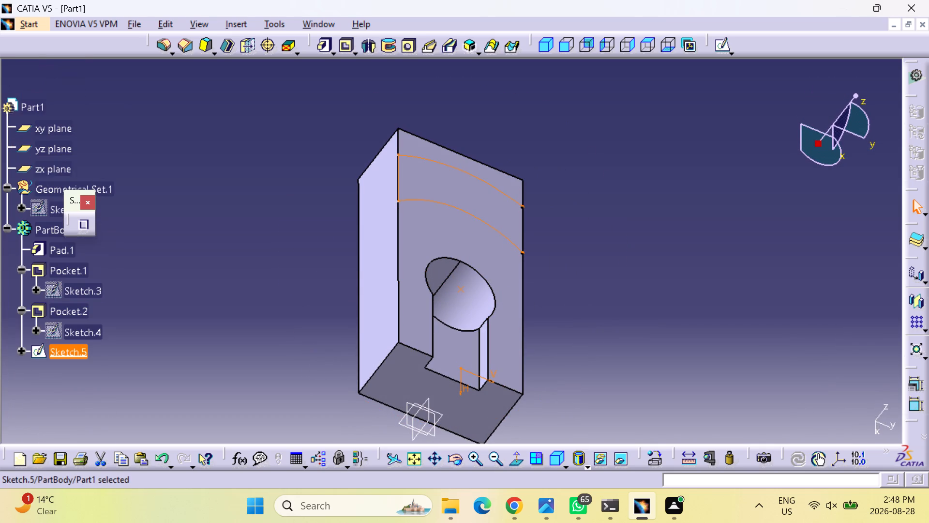
{"action": "middle_click", "coordinate": [588, 249]}
{"action": "right_click", "coordinate": [588, 249]}
{"action": "scroll", "coordinate": [588, 249], "scroll_direction": "up", "scroll_amount": 1}
{"action": "middle_click_drag", "start_coordinate": [590, 250], "coordinate": [596, 179]}
{"action": "right_click", "coordinate": [590, 250]}
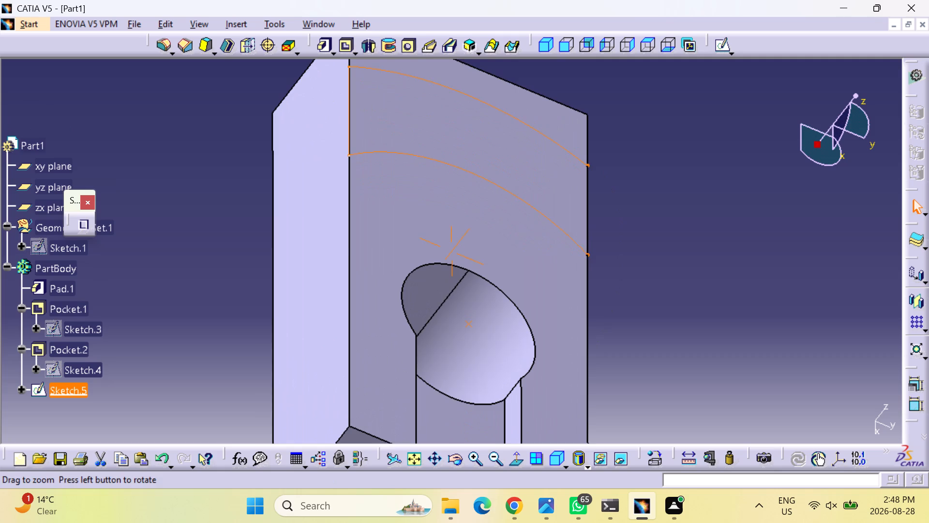
{"action": "middle_click_drag", "start_coordinate": [596, 179], "coordinate": [600, 179]}
{"action": "middle_click_drag", "start_coordinate": [636, 218], "coordinate": [602, 218]}
{"action": "right_click_drag", "start_coordinate": [636, 218], "coordinate": [602, 218]}
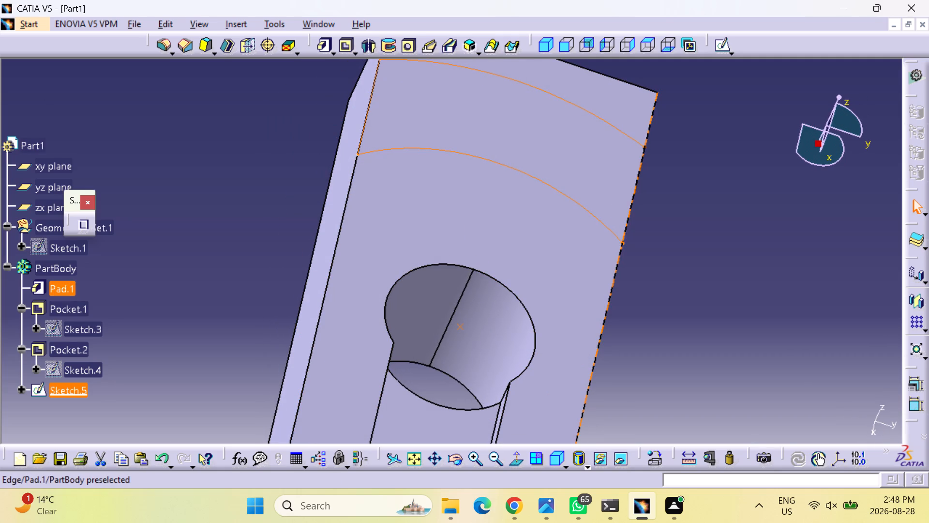
In Sketch.5, join the two arcs' ends at V 25 mm with a standard horizontal line about 23.3 mm long, and exit the sketch.
{"action": "double_click", "coordinate": [603, 222]}
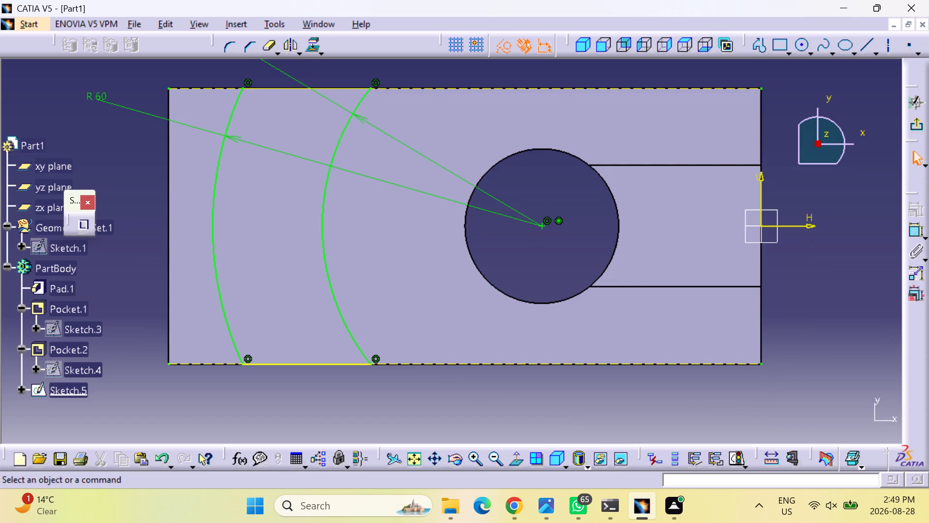
{"action": "left_click", "coordinate": [765, 46]}
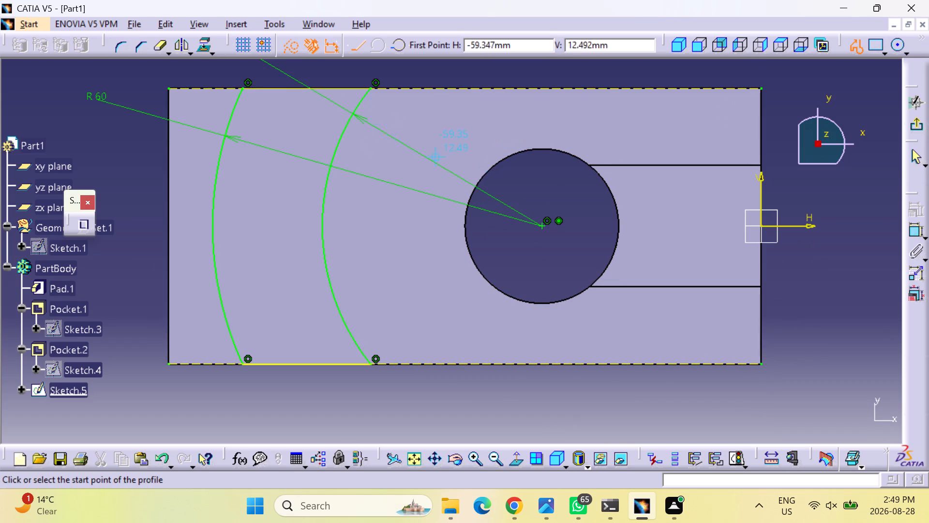
{"action": "left_click", "coordinate": [243, 84]}
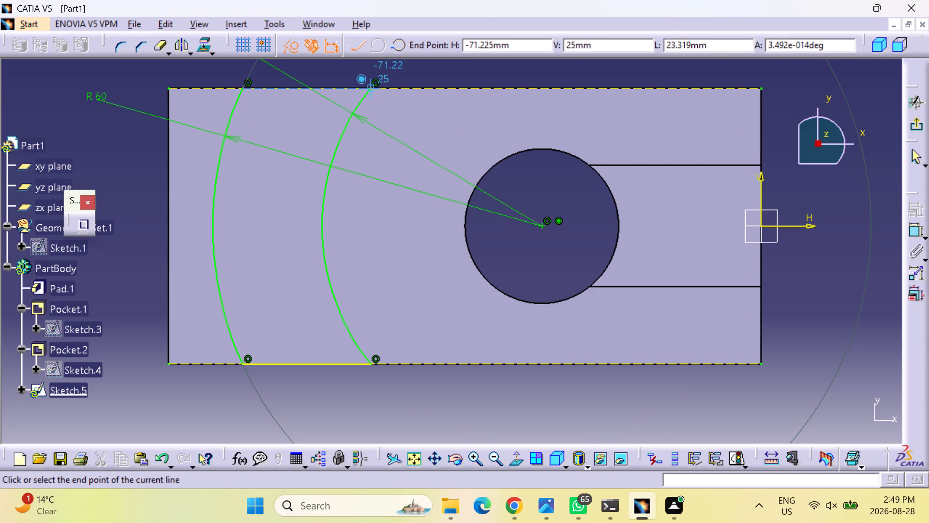
{"action": "left_click", "coordinate": [292, 41]}
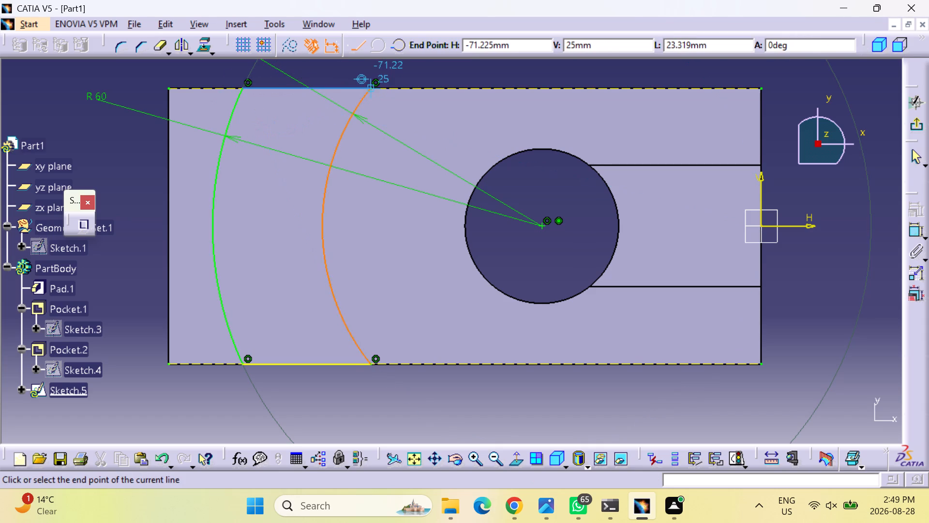
{"action": "left_click", "coordinate": [370, 89]}
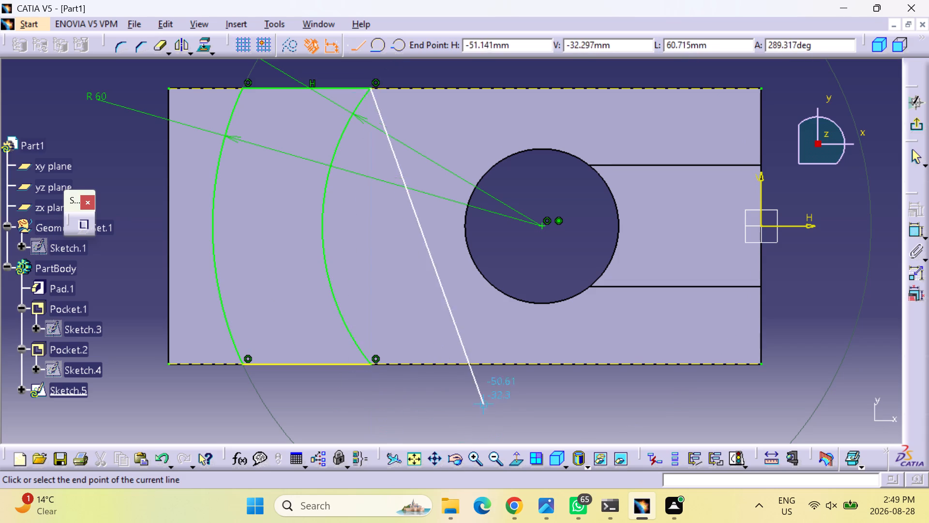
{"action": "right_click", "coordinate": [439, 397]}
{"action": "key", "text": "Escape"}
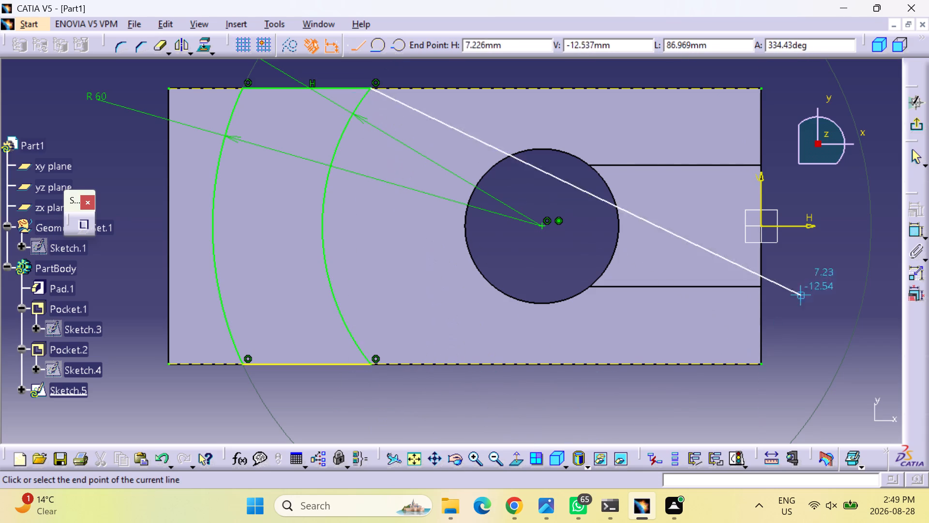
{"action": "left_click", "coordinate": [916, 158]}
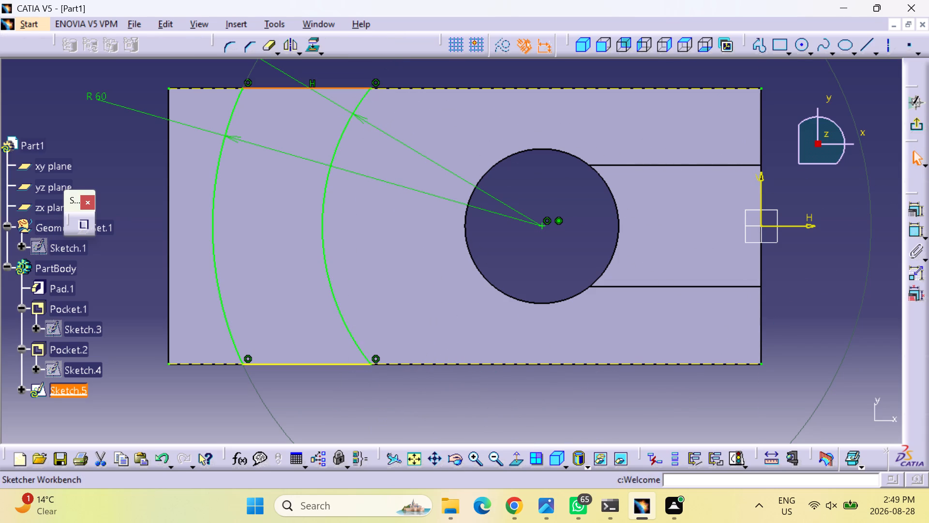
{"action": "left_click", "coordinate": [827, 202]}
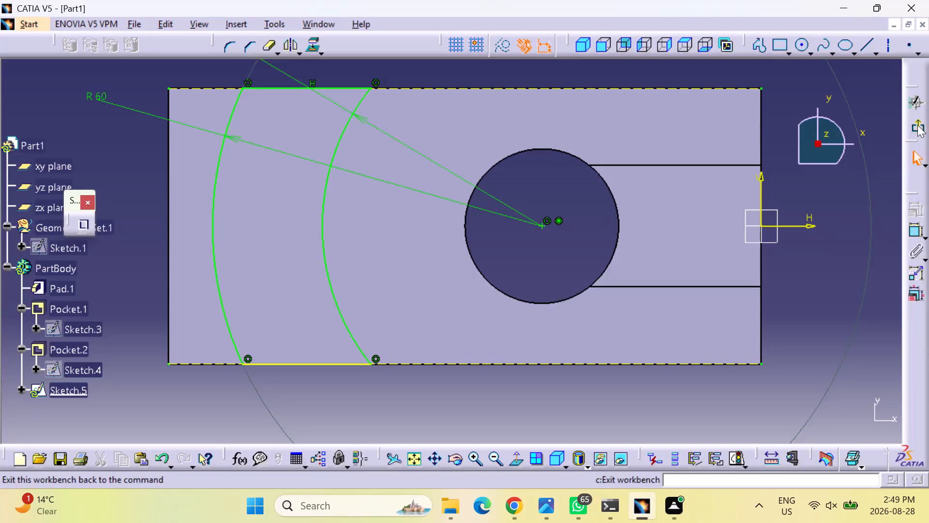
{"action": "left_click", "coordinate": [917, 125]}
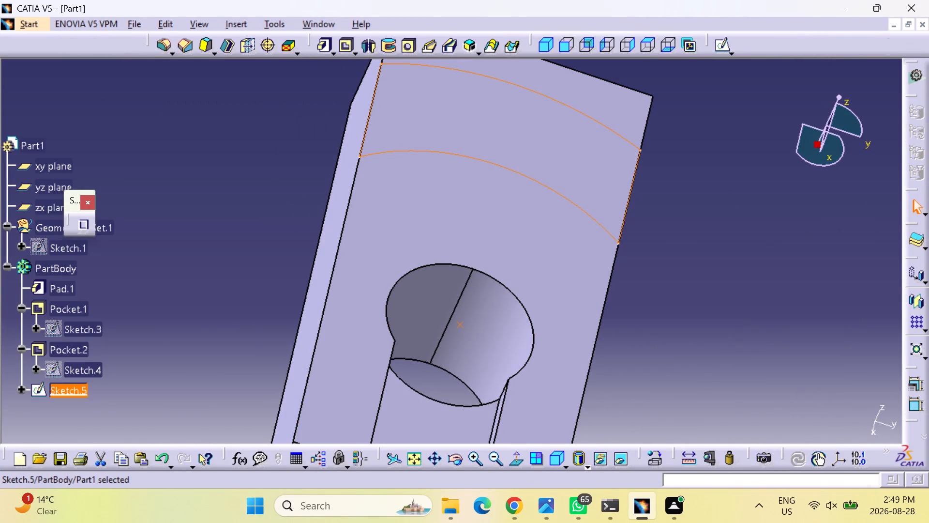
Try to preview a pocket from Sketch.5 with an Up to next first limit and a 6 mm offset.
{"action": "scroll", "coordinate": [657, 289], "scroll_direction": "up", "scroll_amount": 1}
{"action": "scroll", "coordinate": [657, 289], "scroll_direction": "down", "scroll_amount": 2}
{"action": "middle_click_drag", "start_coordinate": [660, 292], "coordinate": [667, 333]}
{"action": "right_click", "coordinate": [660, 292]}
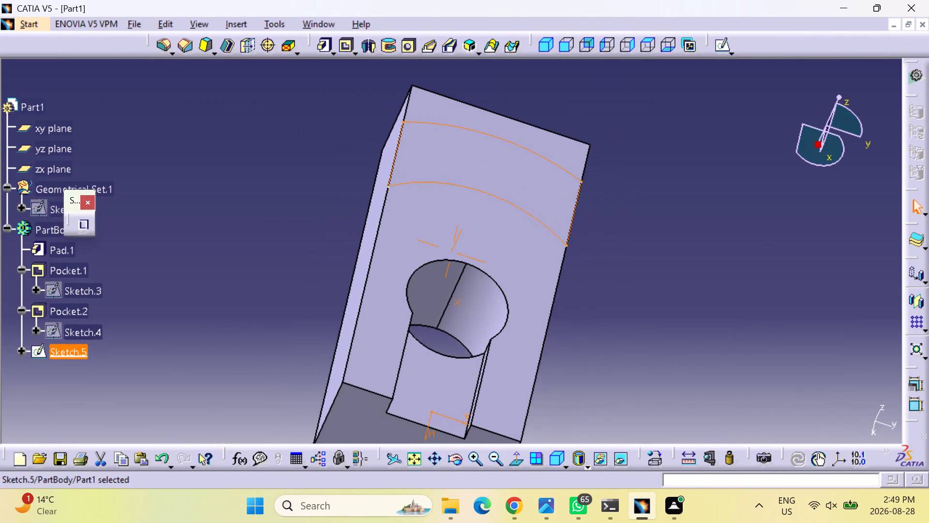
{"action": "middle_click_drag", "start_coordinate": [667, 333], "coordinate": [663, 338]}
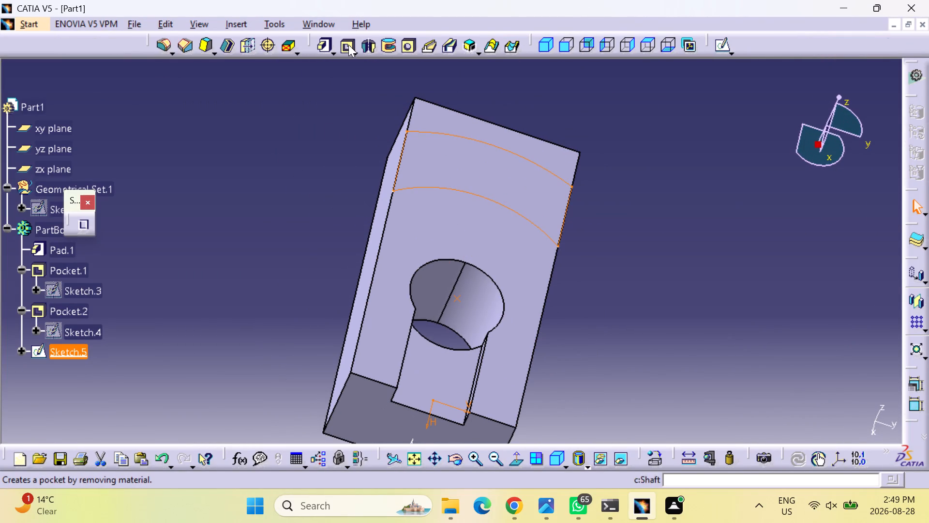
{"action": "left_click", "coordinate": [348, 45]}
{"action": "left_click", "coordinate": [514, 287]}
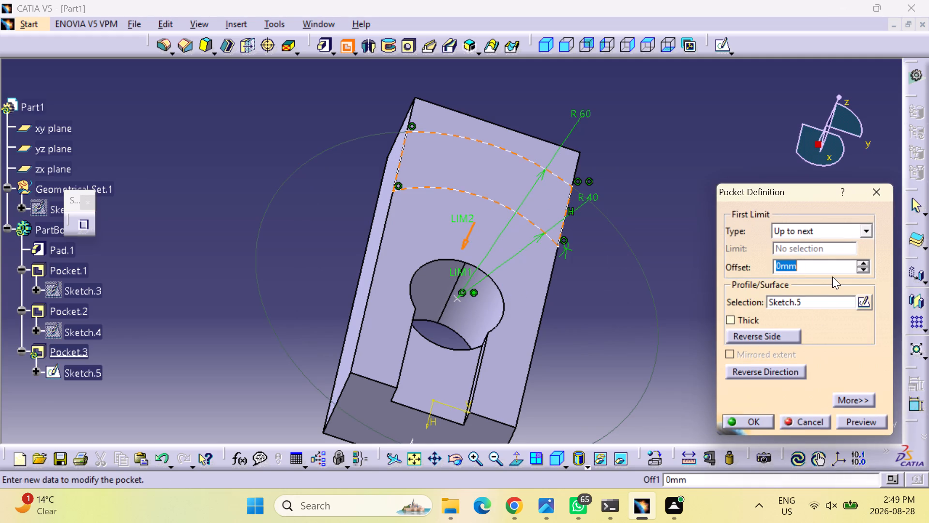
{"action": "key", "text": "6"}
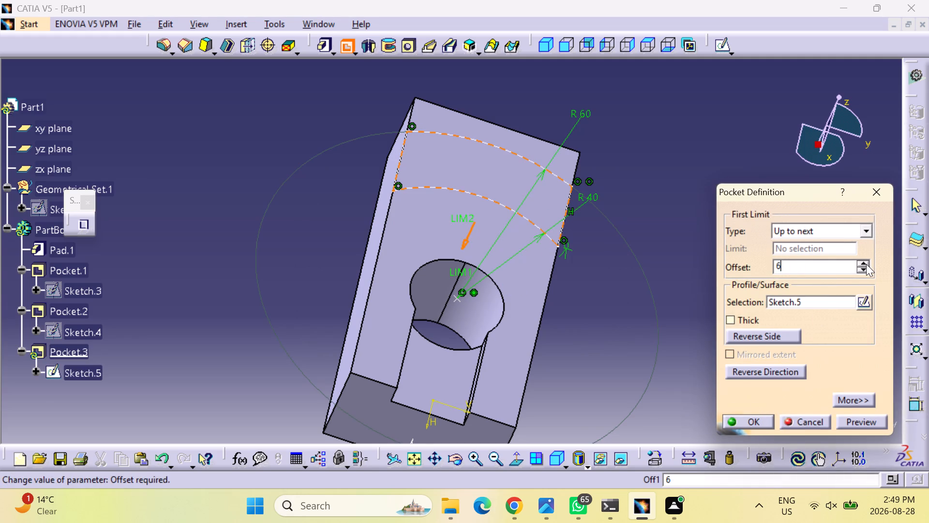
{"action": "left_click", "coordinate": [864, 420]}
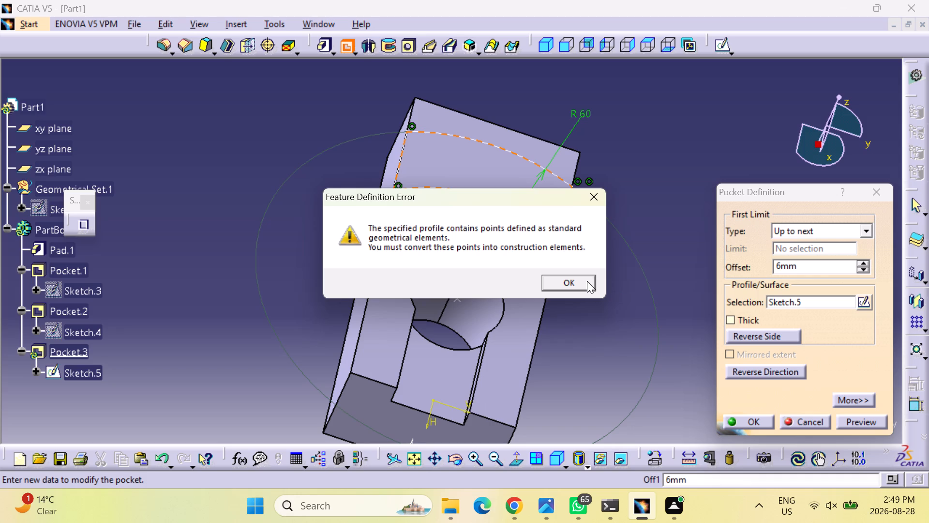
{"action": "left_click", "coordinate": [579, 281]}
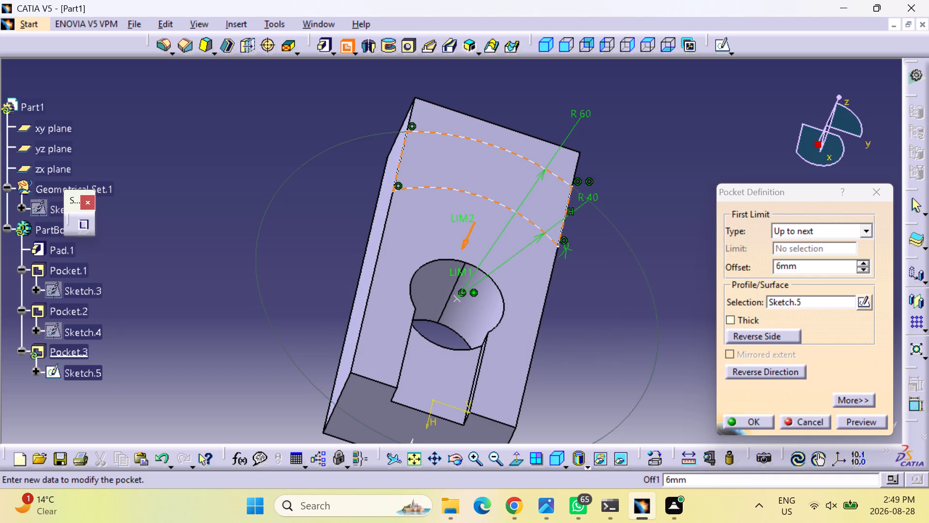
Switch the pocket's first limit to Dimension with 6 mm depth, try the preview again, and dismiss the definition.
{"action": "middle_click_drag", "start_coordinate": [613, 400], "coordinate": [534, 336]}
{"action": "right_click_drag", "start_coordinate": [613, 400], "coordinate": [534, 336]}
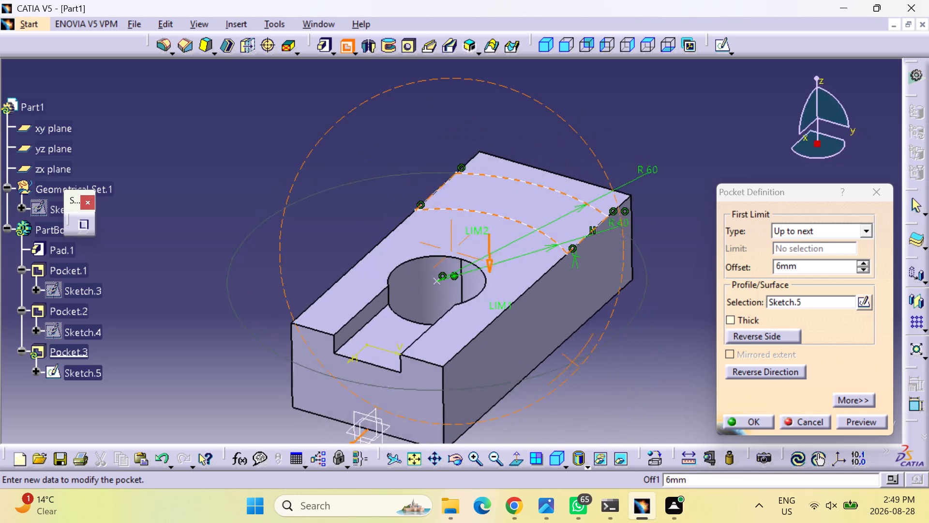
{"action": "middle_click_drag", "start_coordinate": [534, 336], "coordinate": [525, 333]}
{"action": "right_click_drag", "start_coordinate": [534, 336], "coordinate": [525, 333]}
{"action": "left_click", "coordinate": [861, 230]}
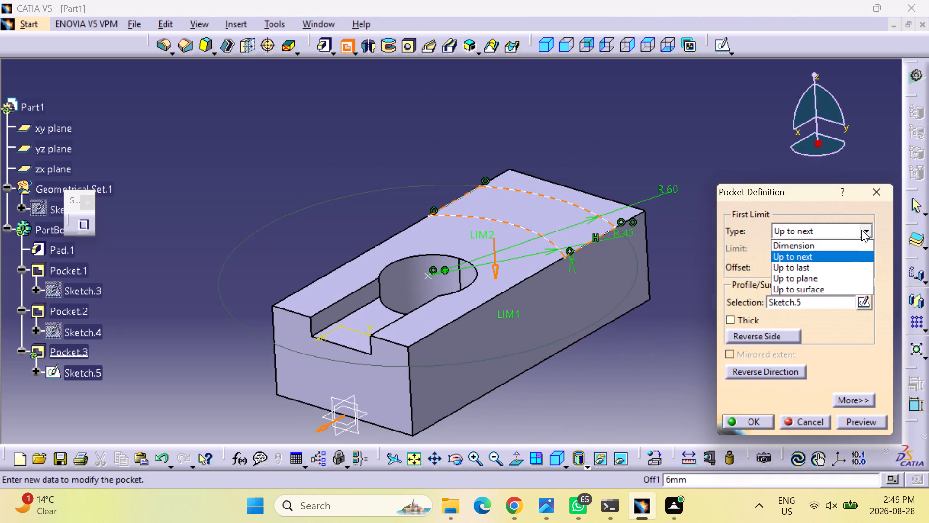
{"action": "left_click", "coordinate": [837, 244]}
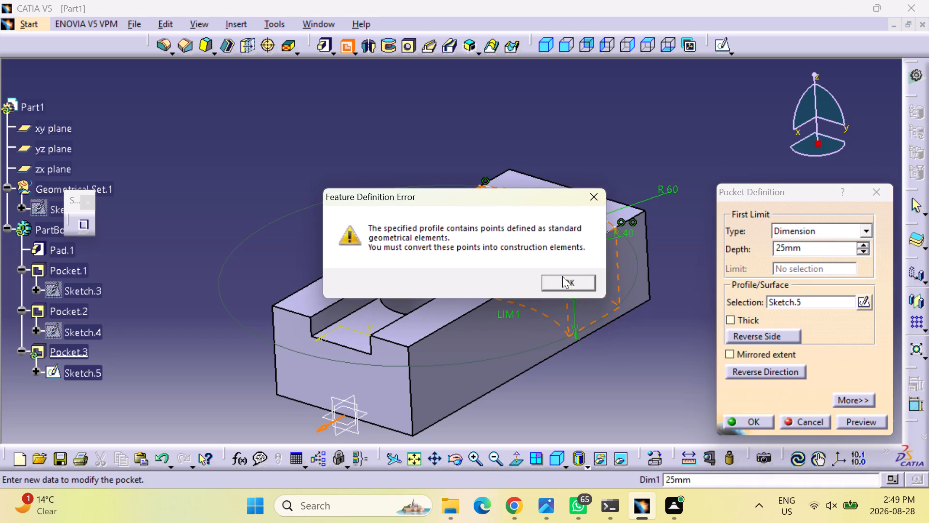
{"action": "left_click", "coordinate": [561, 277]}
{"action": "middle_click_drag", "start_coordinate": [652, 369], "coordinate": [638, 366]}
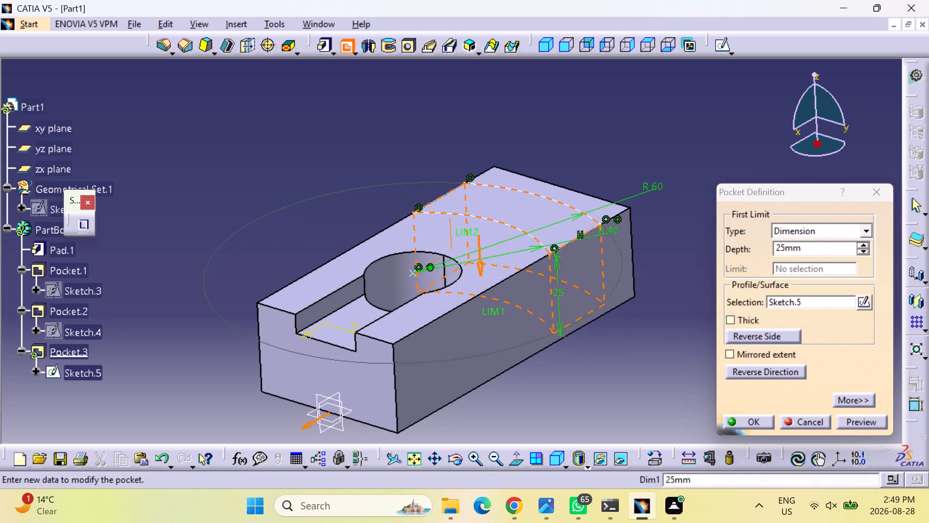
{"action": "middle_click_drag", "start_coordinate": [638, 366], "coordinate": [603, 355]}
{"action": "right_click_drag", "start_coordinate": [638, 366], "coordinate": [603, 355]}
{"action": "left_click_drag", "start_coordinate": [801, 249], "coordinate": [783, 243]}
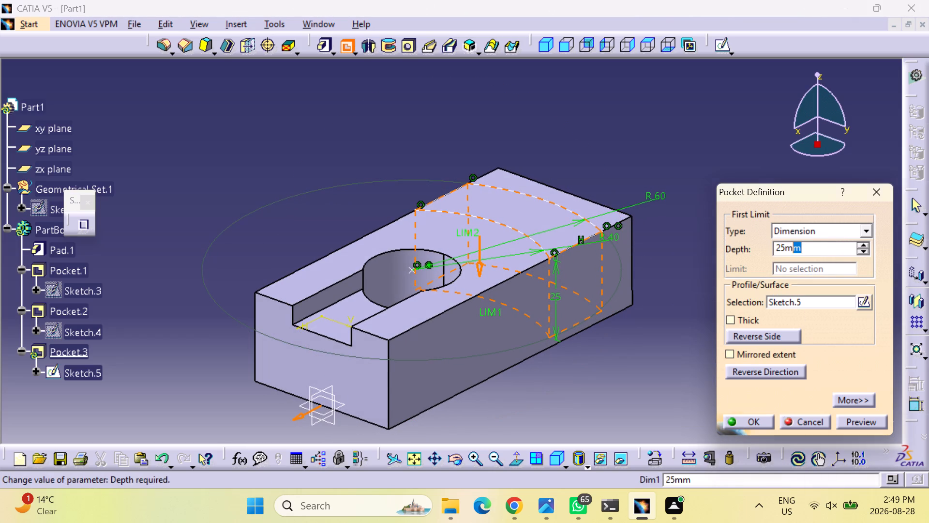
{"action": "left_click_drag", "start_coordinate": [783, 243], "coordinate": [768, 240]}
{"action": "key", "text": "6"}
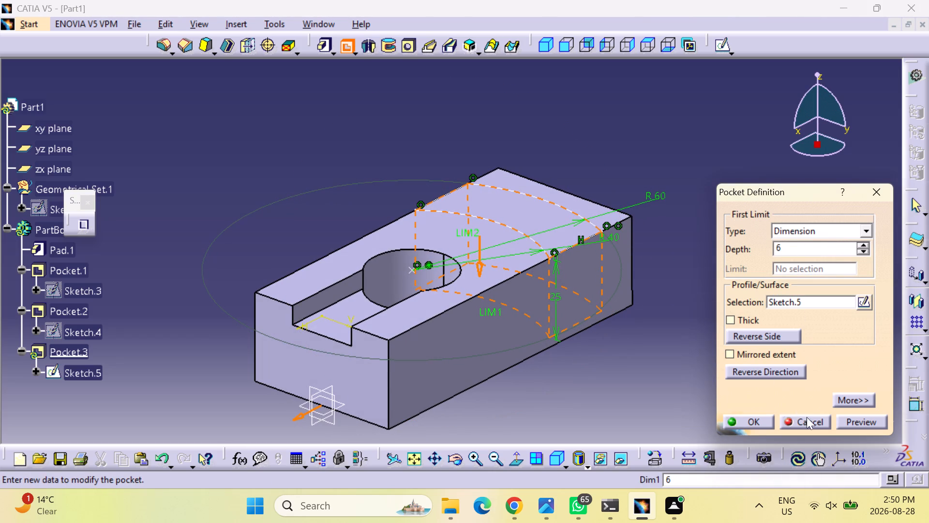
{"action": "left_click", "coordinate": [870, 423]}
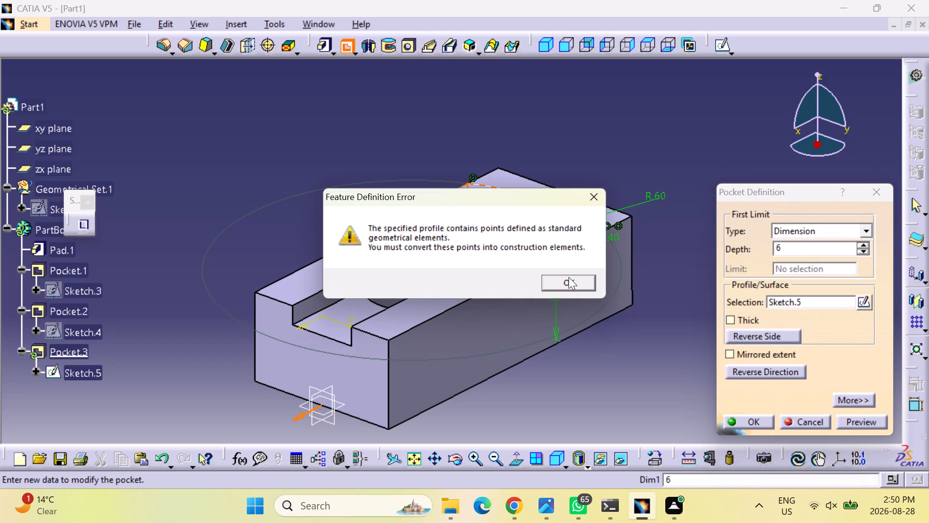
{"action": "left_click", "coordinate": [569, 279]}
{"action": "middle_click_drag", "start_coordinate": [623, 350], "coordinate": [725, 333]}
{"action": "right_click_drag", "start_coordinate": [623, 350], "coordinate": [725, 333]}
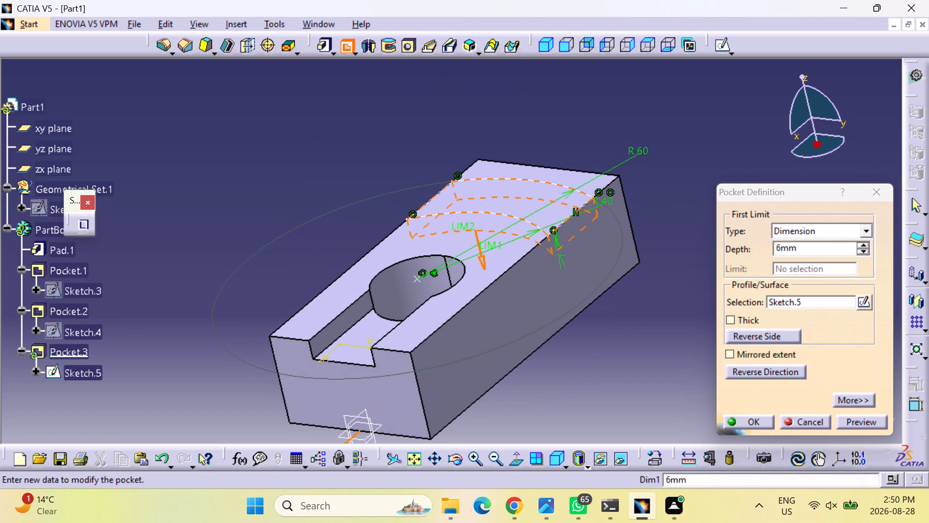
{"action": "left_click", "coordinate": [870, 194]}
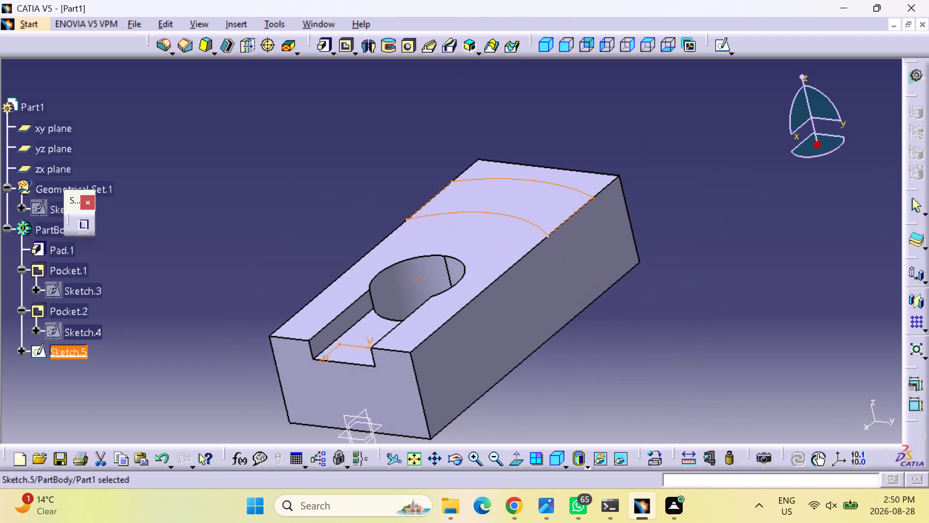
Examine the Sketch.5 profile against the block's top face and long side from several angles.
{"action": "middle_click_drag", "start_coordinate": [614, 324], "coordinate": [697, 365]}
{"action": "right_click_drag", "start_coordinate": [616, 325], "coordinate": [697, 365]}
{"action": "left_click", "coordinate": [698, 356]}
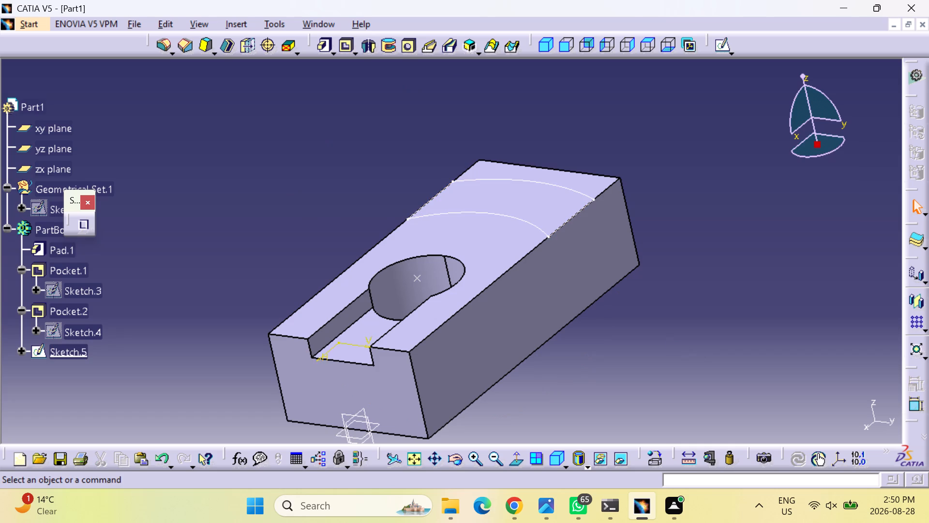
{"action": "scroll", "coordinate": [446, 211], "scroll_direction": "down", "scroll_amount": 2}
{"action": "scroll", "coordinate": [446, 211], "scroll_direction": "up", "scroll_amount": 3}
{"action": "middle_click_drag", "start_coordinate": [575, 353], "coordinate": [564, 298]}
{"action": "right_click", "coordinate": [575, 353]}
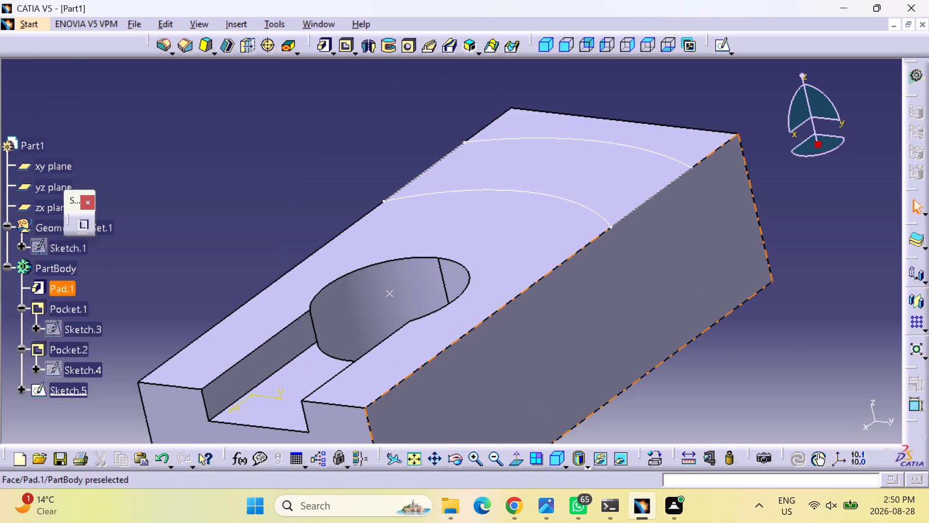
{"action": "middle_click_drag", "start_coordinate": [558, 215], "coordinate": [599, 281]}
{"action": "right_click_drag", "start_coordinate": [563, 215], "coordinate": [599, 281]}
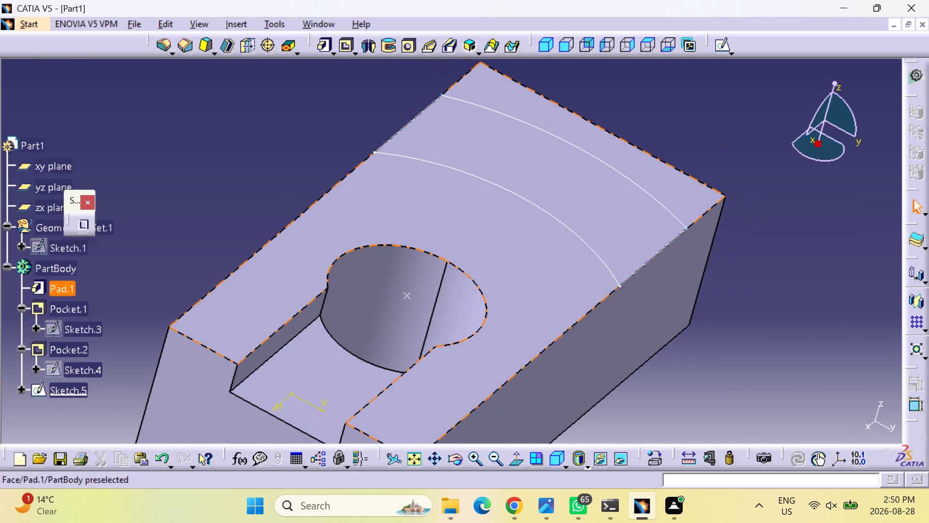
{"action": "scroll", "coordinate": [522, 249], "scroll_direction": "up", "scroll_amount": 2}
{"action": "middle_click_drag", "start_coordinate": [554, 254], "coordinate": [539, 196]}
{"action": "right_click", "coordinate": [554, 254]}
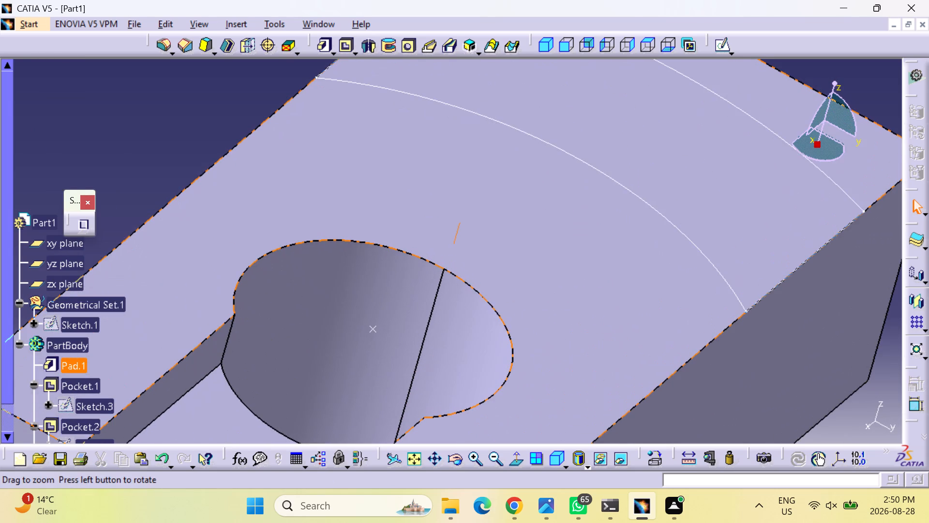
{"action": "middle_click_drag", "start_coordinate": [539, 196], "coordinate": [568, 293]}
{"action": "middle_click_drag", "start_coordinate": [612, 375], "coordinate": [609, 375]}
{"action": "scroll", "coordinate": [612, 375], "scroll_direction": "up", "scroll_amount": 1}
{"action": "right_click_drag", "start_coordinate": [612, 375], "coordinate": [609, 375]}
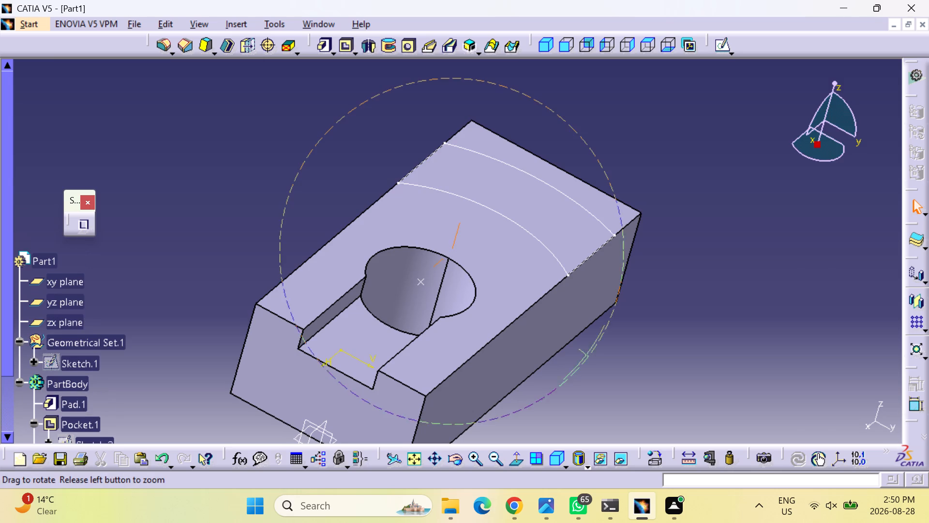
{"action": "middle_click_drag", "start_coordinate": [609, 375], "coordinate": [469, 306]}
{"action": "right_click_drag", "start_coordinate": [609, 375], "coordinate": [469, 306]}
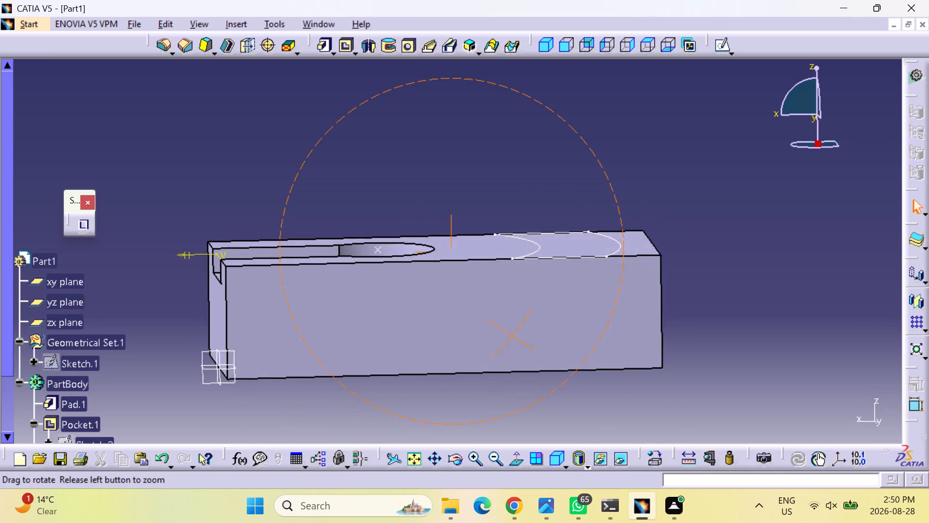
{"action": "middle_click_drag", "start_coordinate": [469, 306], "coordinate": [533, 371]}
{"action": "right_click_drag", "start_coordinate": [469, 306], "coordinate": [520, 352]}
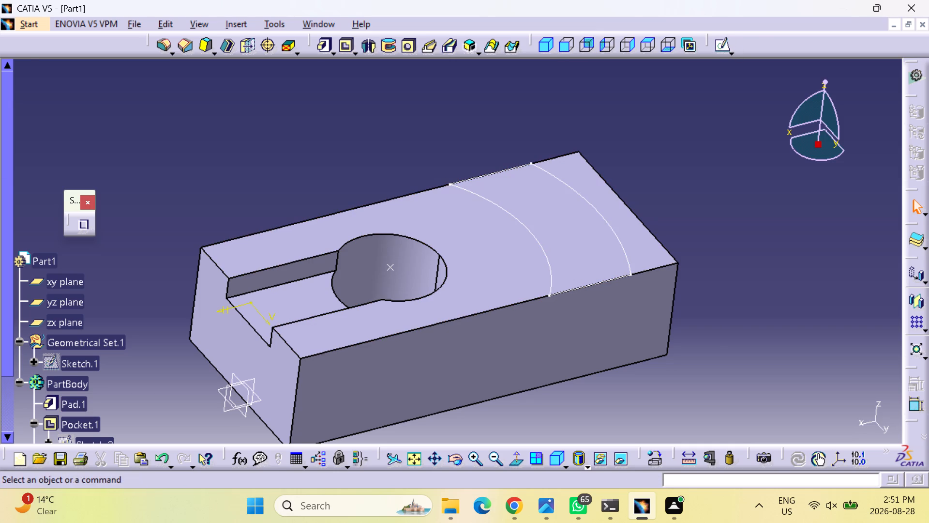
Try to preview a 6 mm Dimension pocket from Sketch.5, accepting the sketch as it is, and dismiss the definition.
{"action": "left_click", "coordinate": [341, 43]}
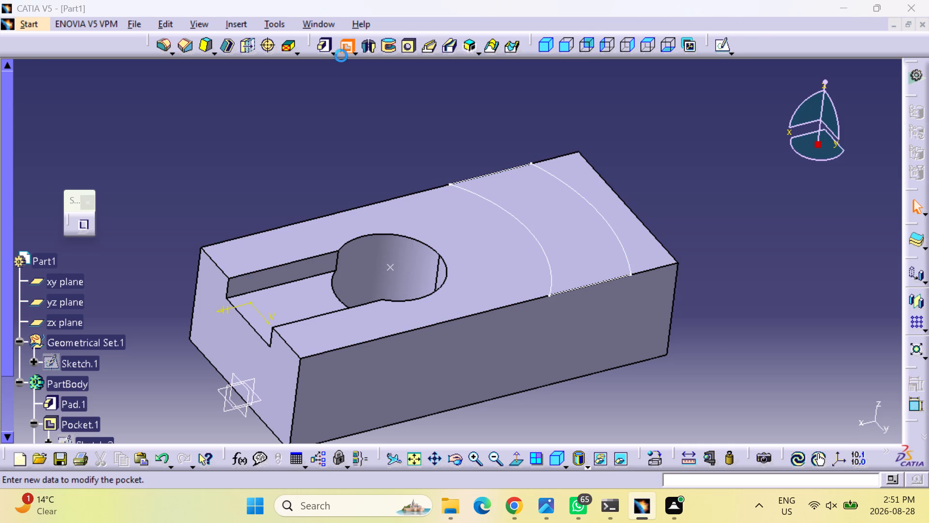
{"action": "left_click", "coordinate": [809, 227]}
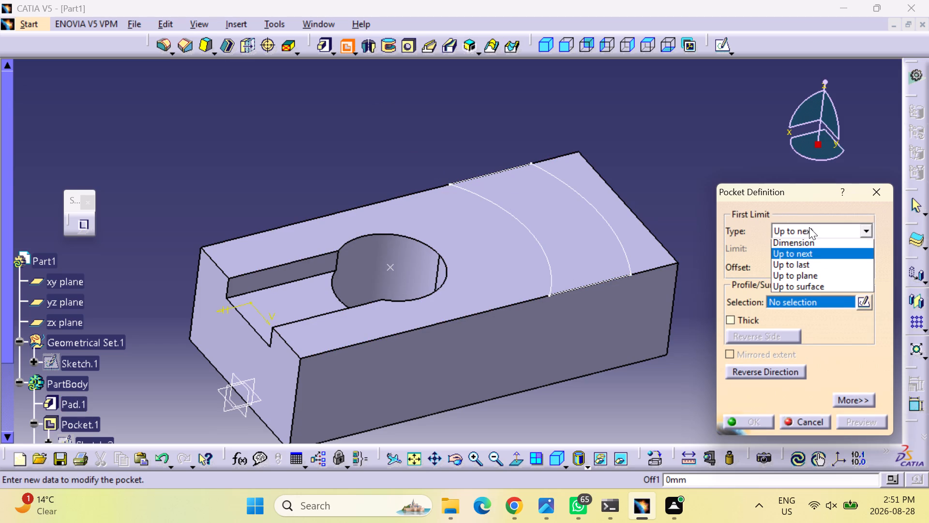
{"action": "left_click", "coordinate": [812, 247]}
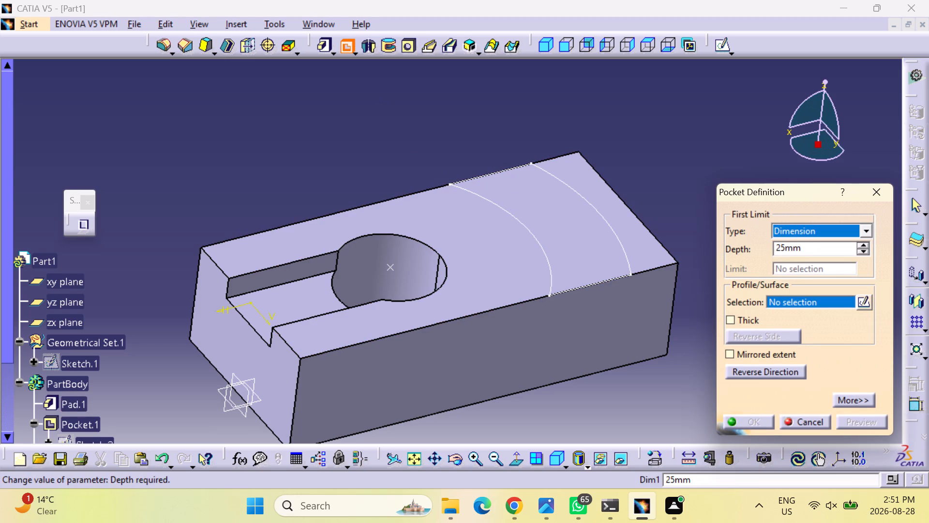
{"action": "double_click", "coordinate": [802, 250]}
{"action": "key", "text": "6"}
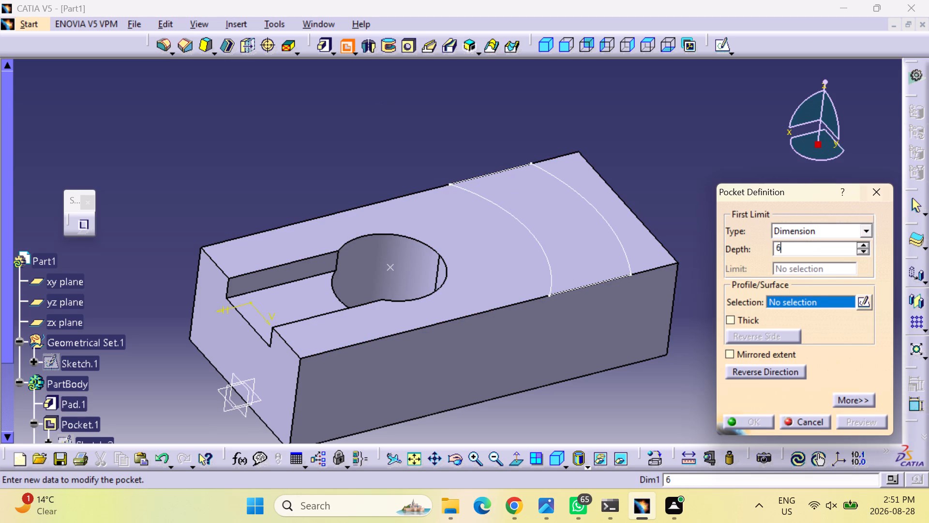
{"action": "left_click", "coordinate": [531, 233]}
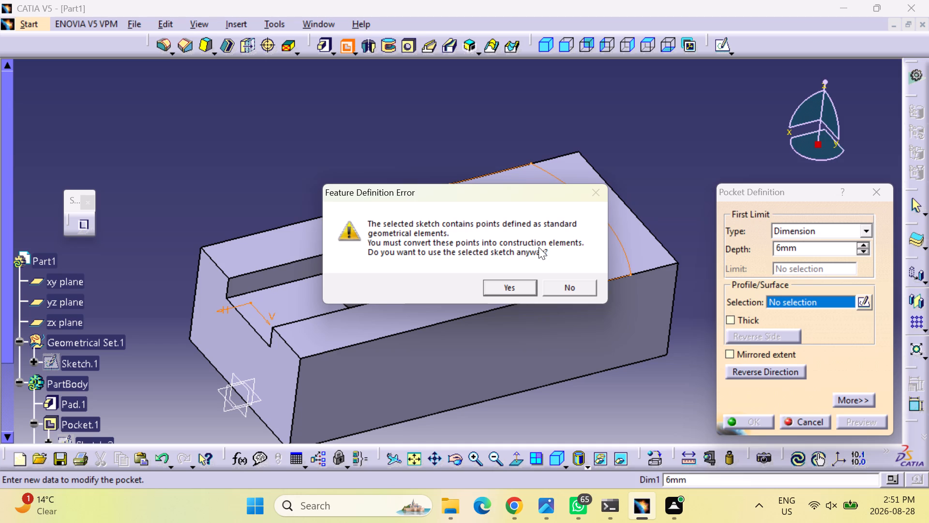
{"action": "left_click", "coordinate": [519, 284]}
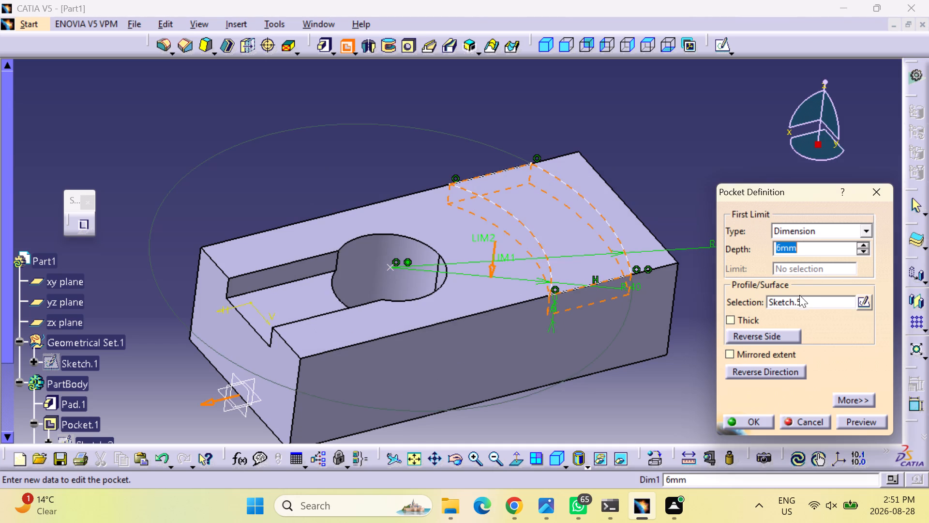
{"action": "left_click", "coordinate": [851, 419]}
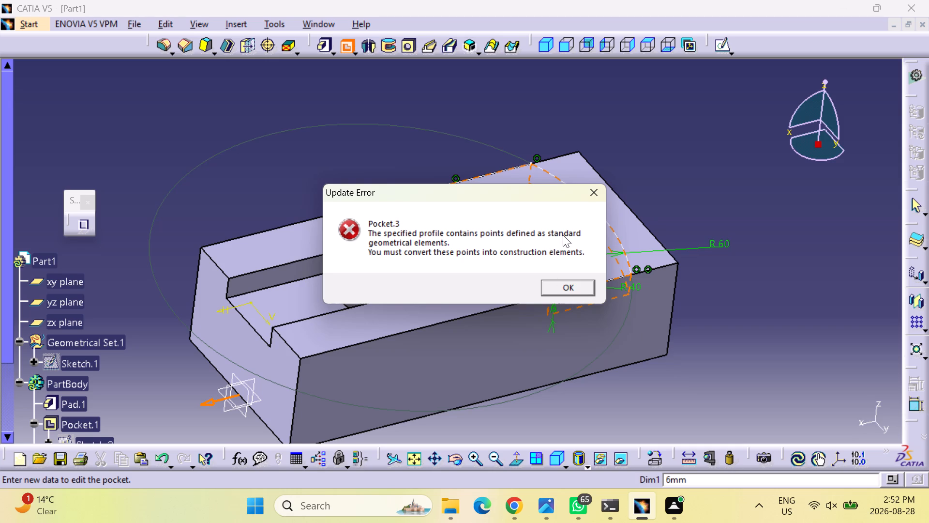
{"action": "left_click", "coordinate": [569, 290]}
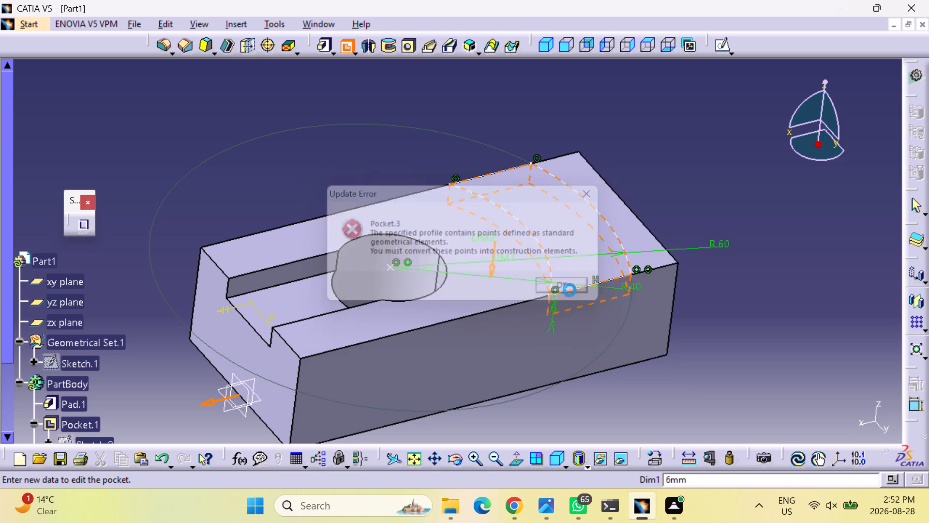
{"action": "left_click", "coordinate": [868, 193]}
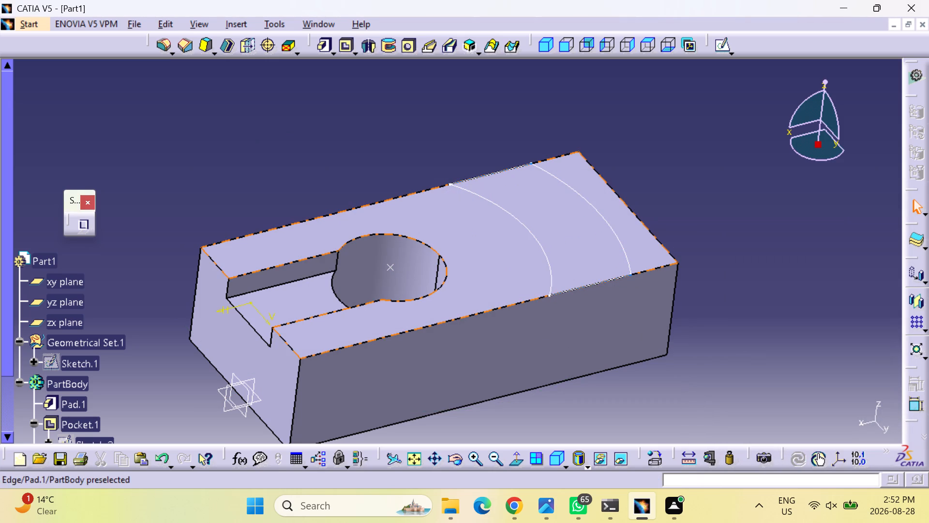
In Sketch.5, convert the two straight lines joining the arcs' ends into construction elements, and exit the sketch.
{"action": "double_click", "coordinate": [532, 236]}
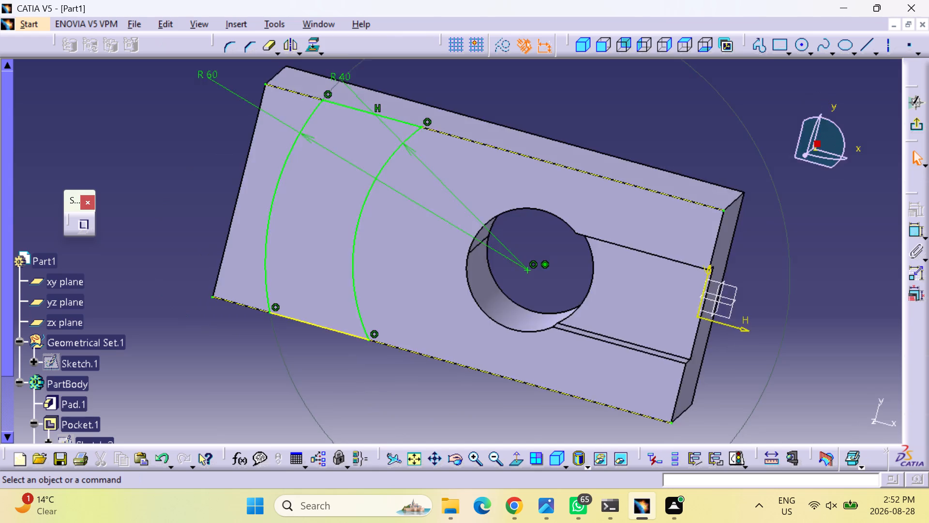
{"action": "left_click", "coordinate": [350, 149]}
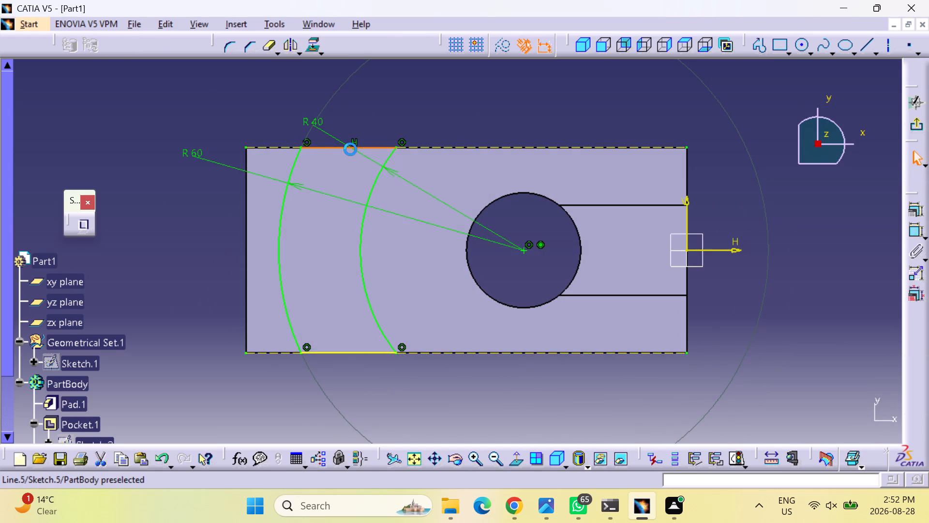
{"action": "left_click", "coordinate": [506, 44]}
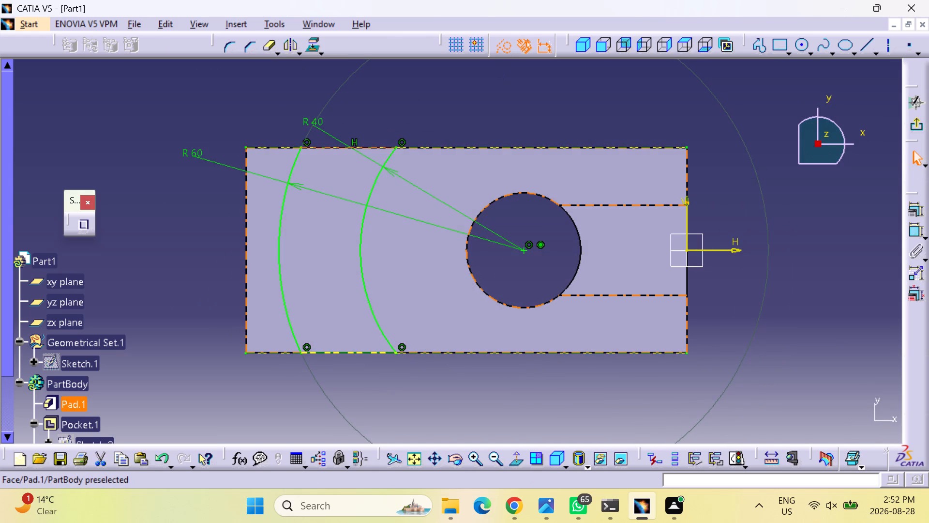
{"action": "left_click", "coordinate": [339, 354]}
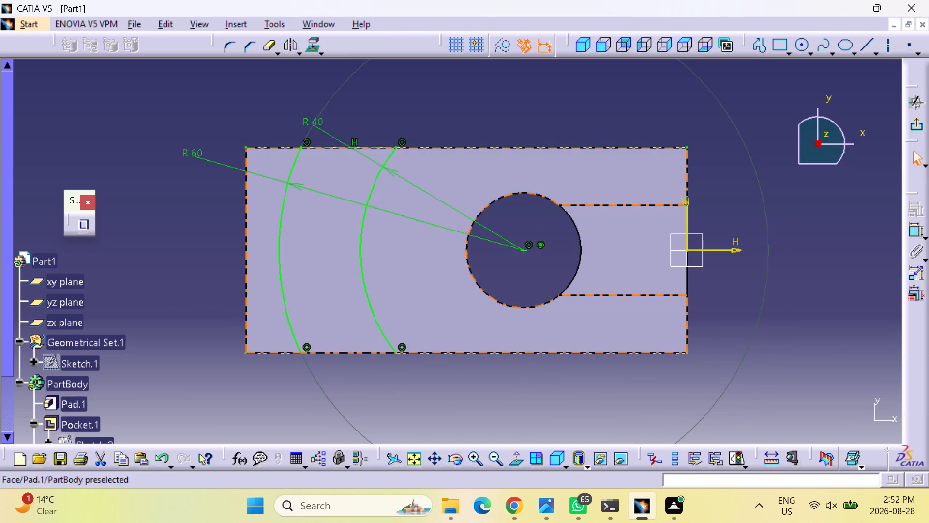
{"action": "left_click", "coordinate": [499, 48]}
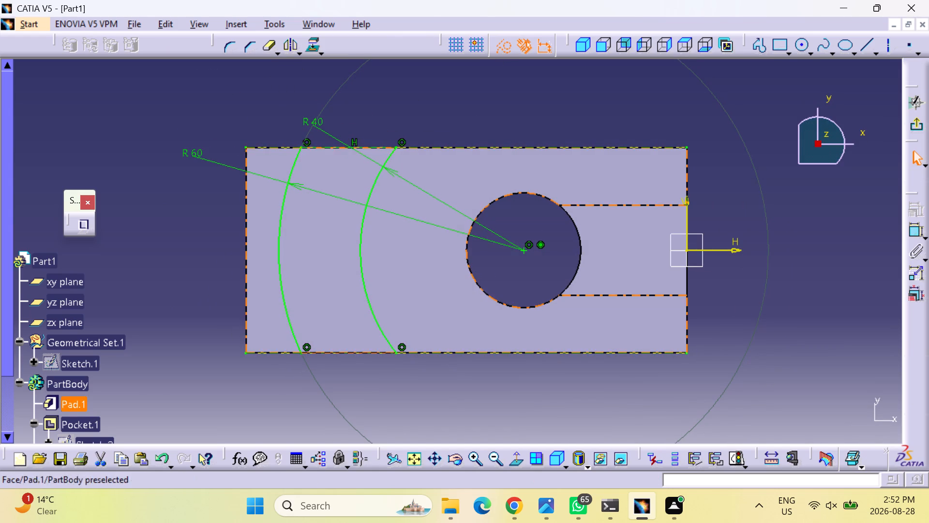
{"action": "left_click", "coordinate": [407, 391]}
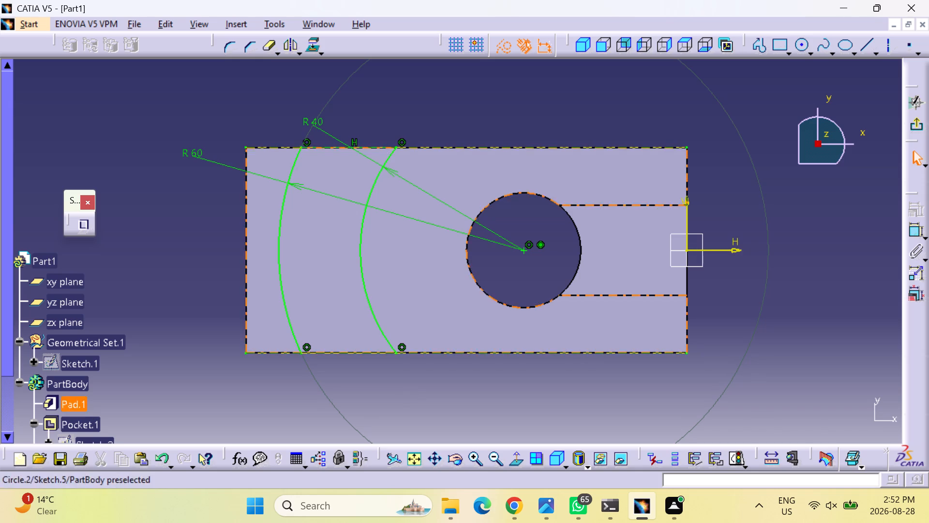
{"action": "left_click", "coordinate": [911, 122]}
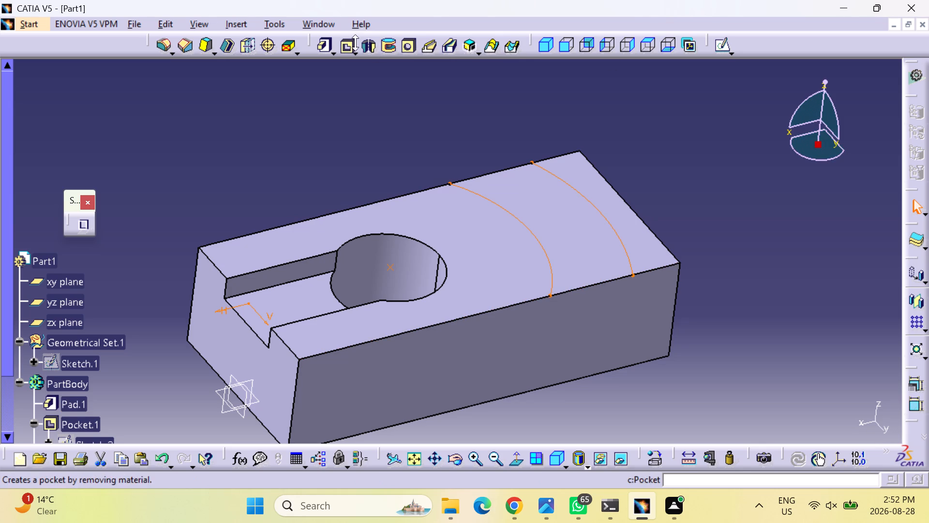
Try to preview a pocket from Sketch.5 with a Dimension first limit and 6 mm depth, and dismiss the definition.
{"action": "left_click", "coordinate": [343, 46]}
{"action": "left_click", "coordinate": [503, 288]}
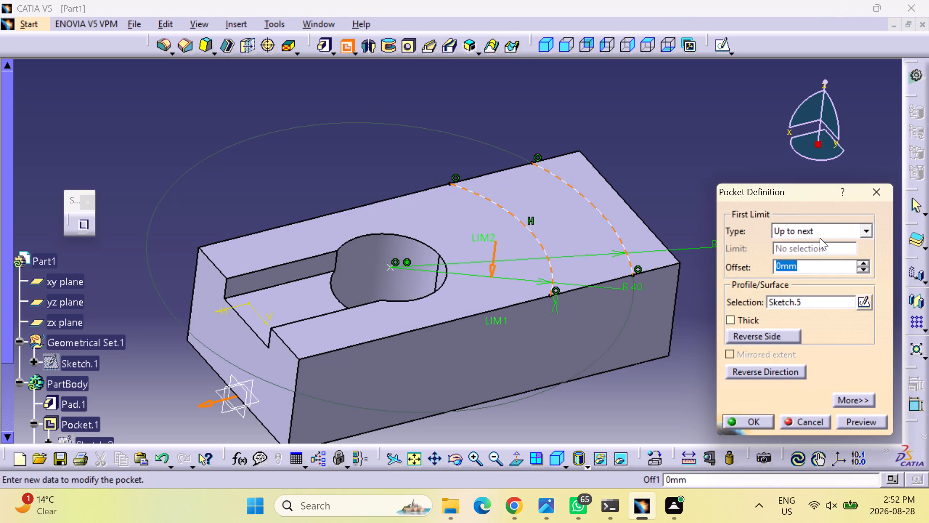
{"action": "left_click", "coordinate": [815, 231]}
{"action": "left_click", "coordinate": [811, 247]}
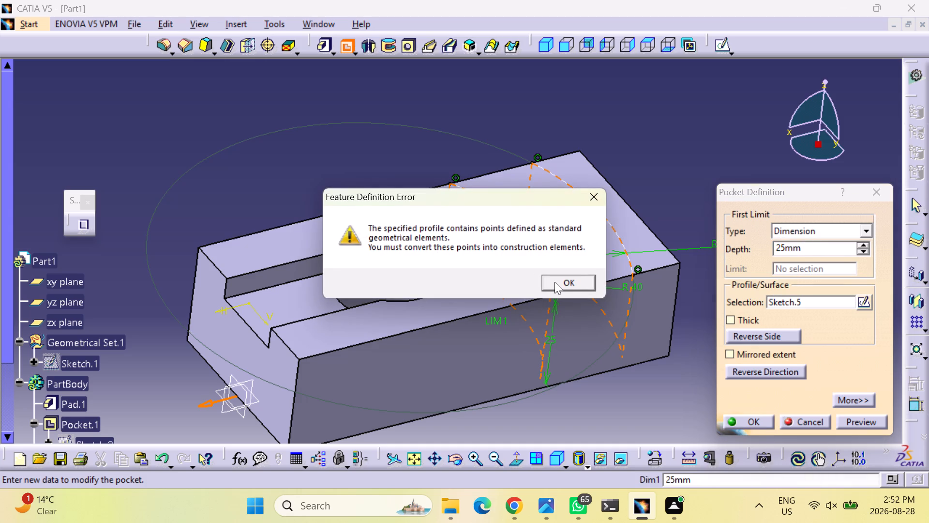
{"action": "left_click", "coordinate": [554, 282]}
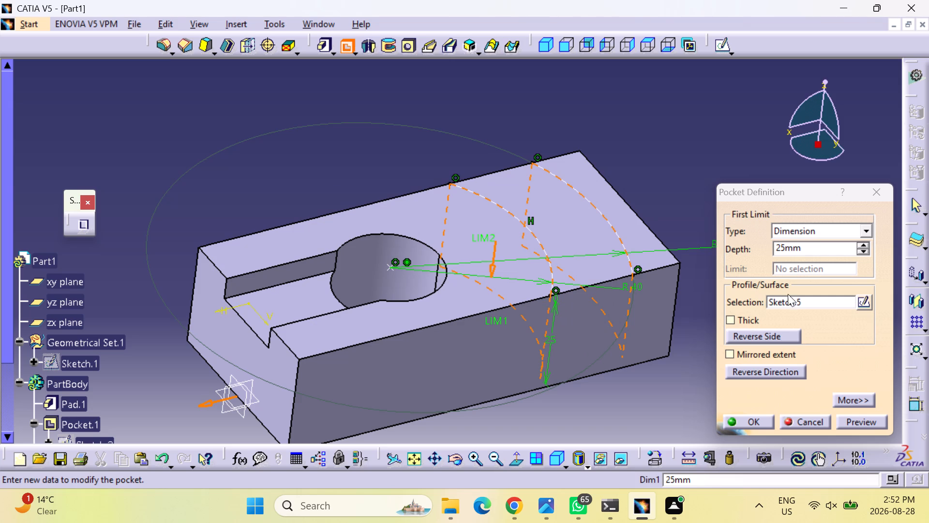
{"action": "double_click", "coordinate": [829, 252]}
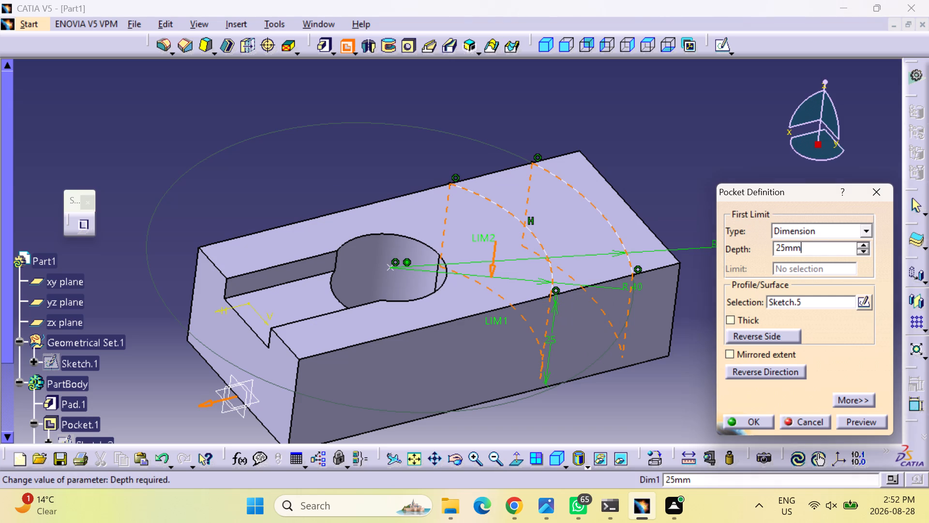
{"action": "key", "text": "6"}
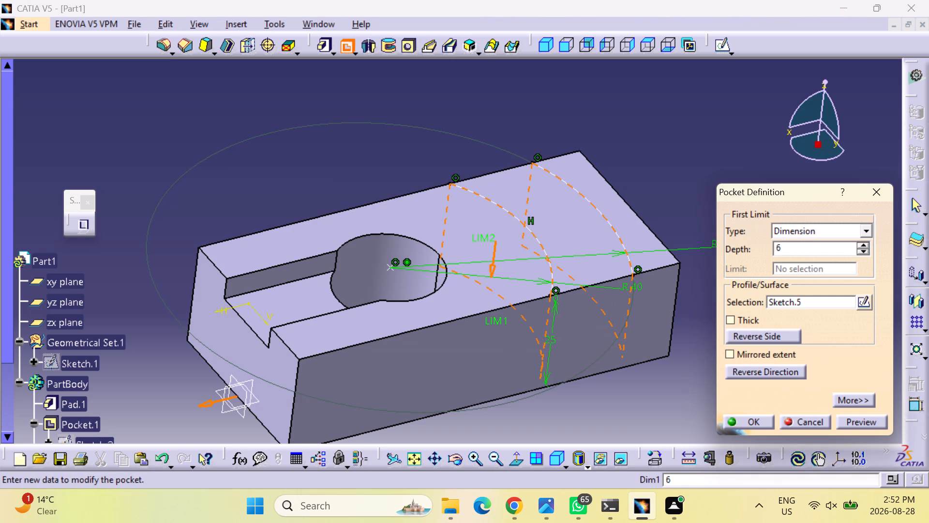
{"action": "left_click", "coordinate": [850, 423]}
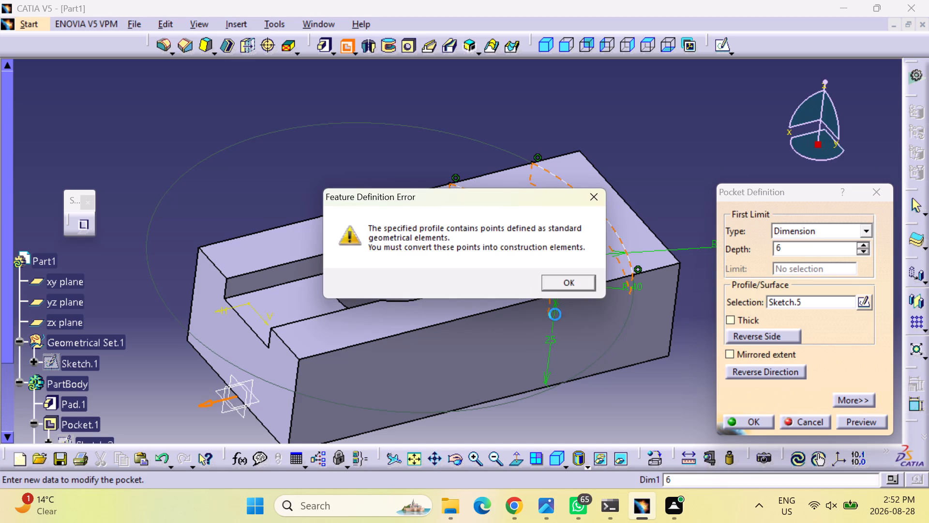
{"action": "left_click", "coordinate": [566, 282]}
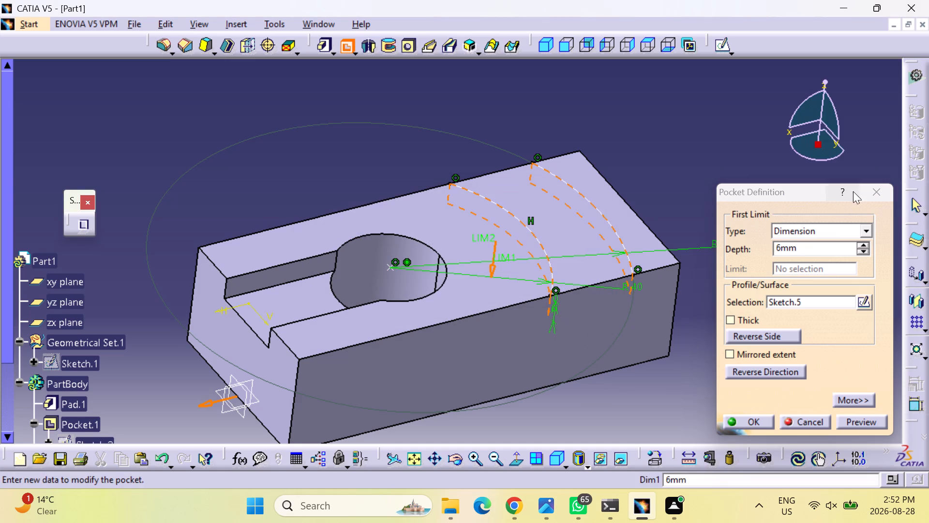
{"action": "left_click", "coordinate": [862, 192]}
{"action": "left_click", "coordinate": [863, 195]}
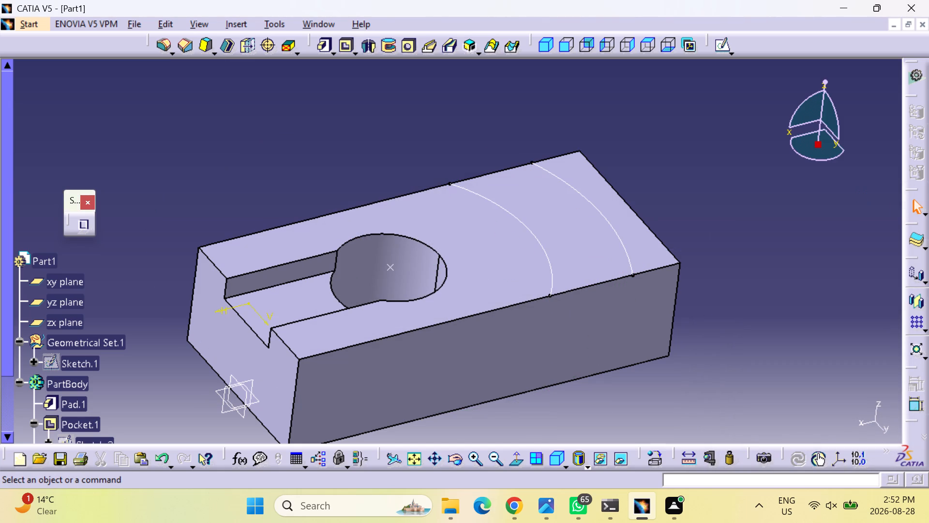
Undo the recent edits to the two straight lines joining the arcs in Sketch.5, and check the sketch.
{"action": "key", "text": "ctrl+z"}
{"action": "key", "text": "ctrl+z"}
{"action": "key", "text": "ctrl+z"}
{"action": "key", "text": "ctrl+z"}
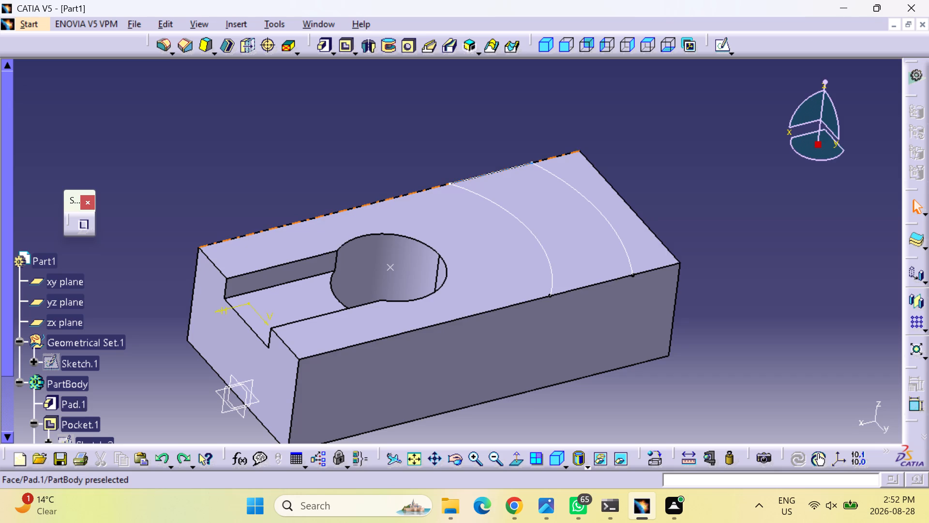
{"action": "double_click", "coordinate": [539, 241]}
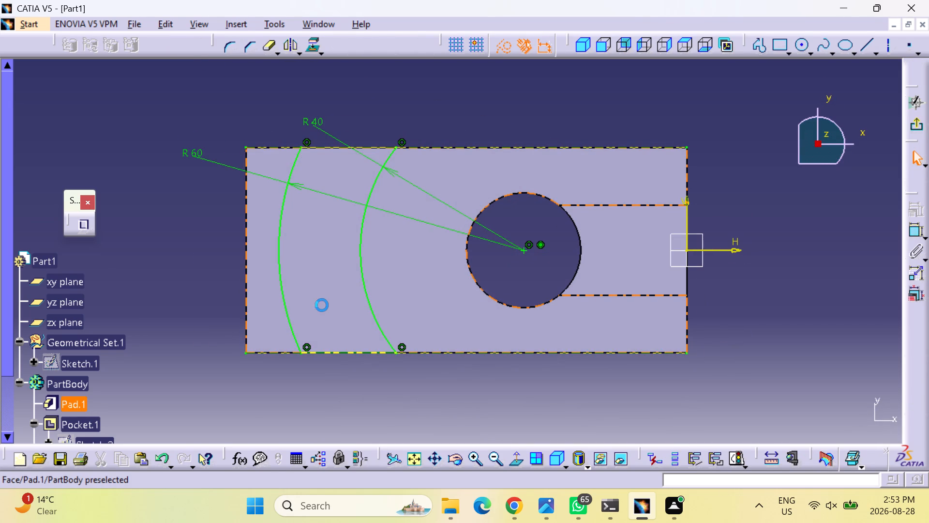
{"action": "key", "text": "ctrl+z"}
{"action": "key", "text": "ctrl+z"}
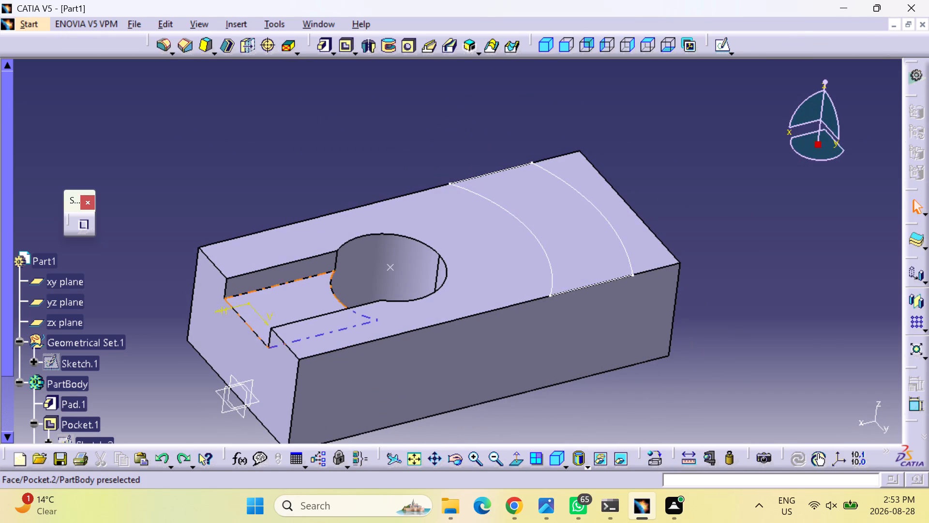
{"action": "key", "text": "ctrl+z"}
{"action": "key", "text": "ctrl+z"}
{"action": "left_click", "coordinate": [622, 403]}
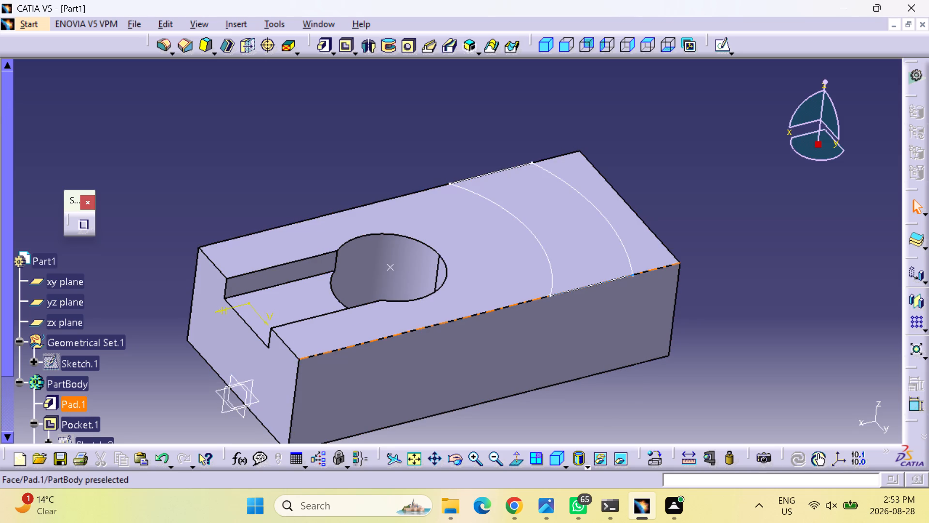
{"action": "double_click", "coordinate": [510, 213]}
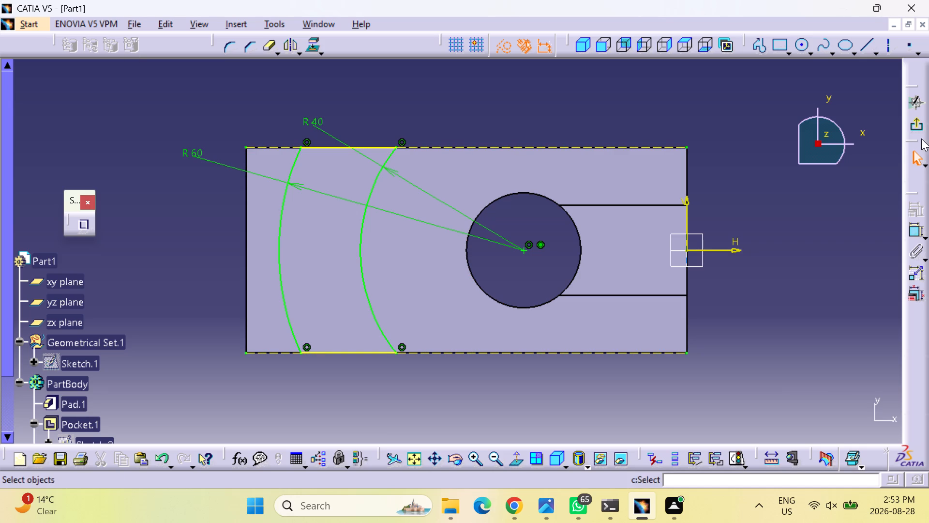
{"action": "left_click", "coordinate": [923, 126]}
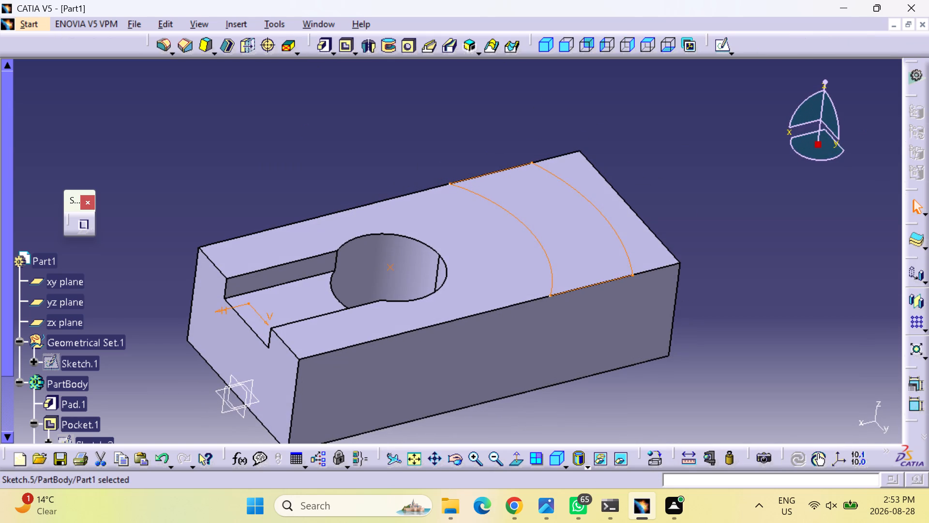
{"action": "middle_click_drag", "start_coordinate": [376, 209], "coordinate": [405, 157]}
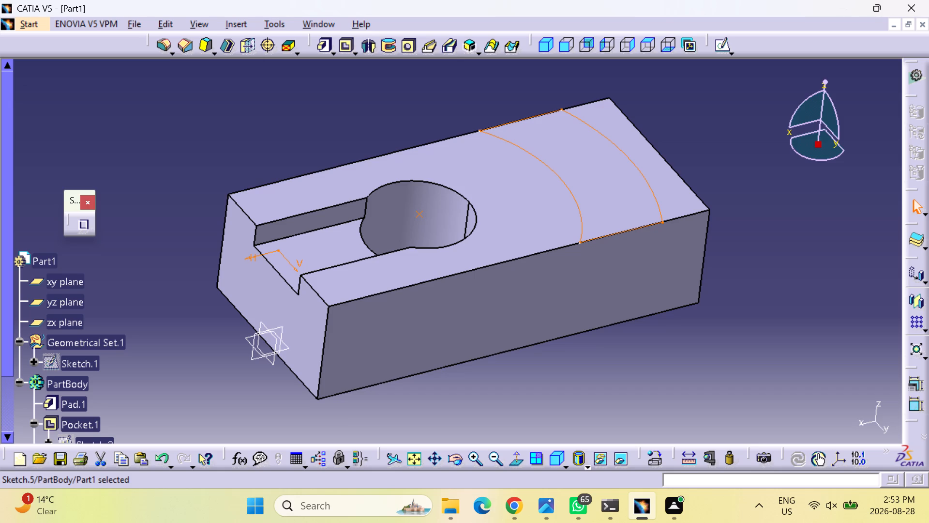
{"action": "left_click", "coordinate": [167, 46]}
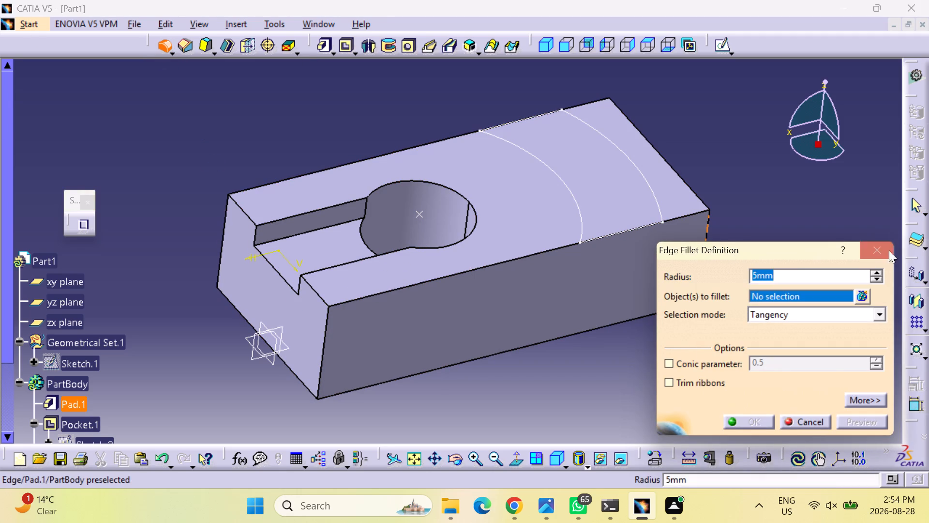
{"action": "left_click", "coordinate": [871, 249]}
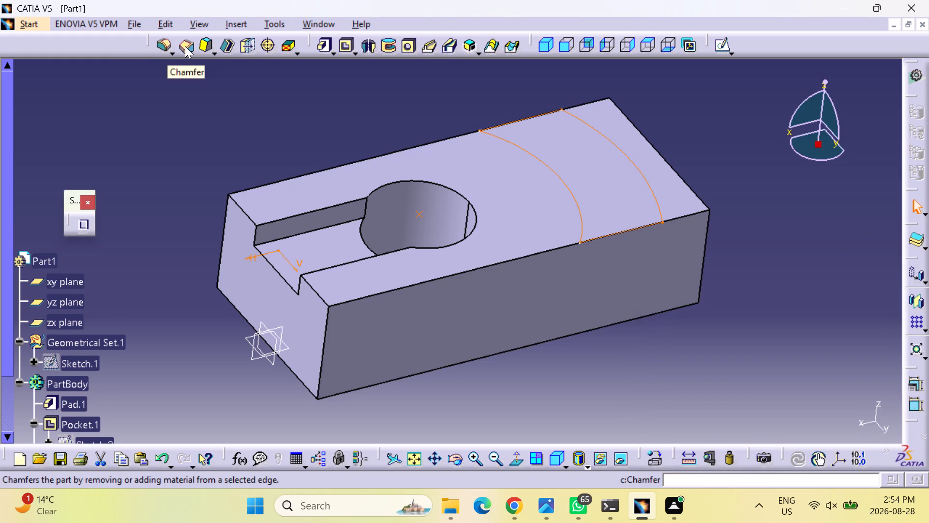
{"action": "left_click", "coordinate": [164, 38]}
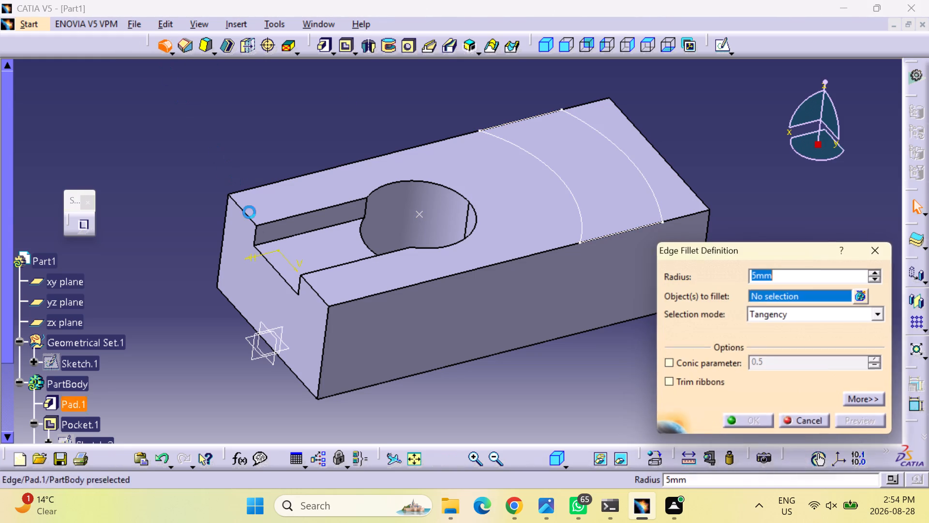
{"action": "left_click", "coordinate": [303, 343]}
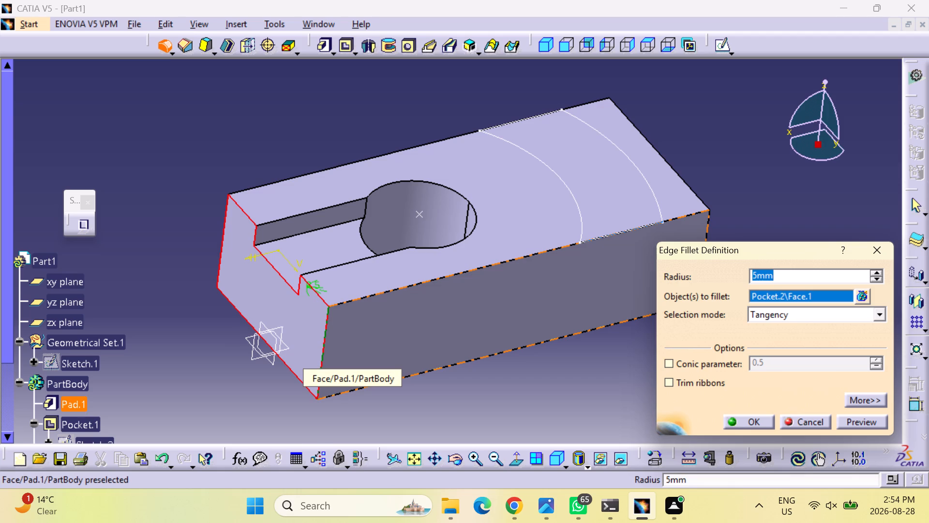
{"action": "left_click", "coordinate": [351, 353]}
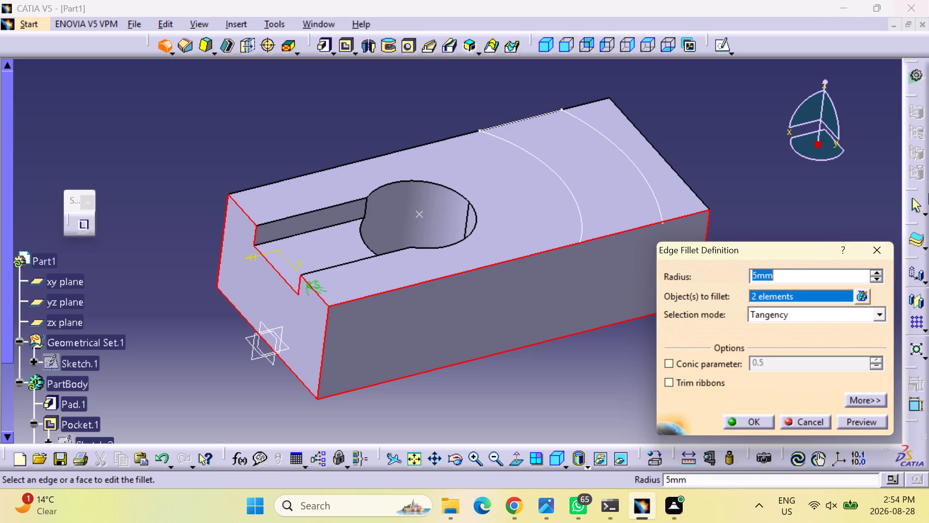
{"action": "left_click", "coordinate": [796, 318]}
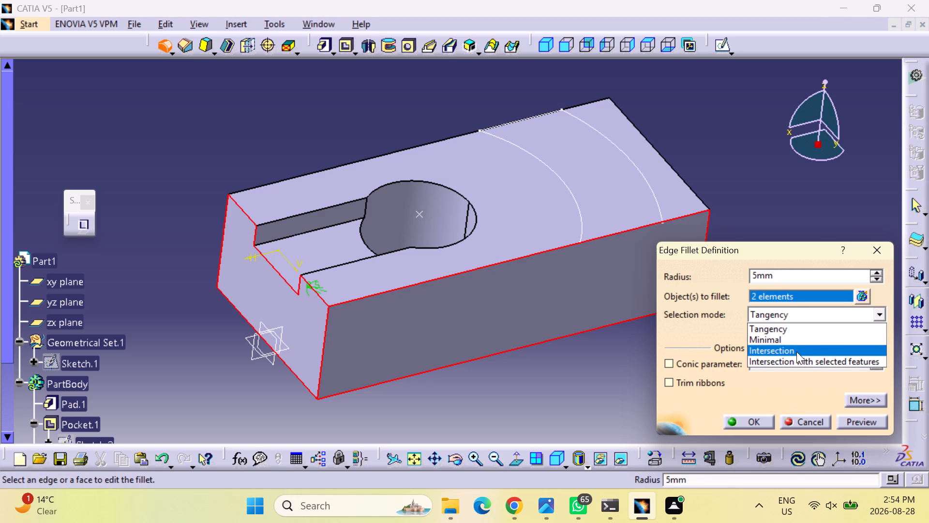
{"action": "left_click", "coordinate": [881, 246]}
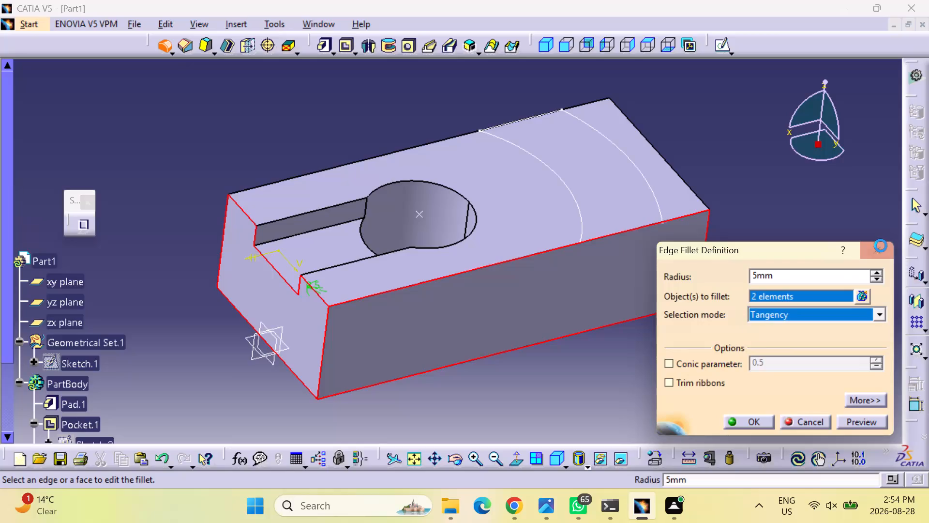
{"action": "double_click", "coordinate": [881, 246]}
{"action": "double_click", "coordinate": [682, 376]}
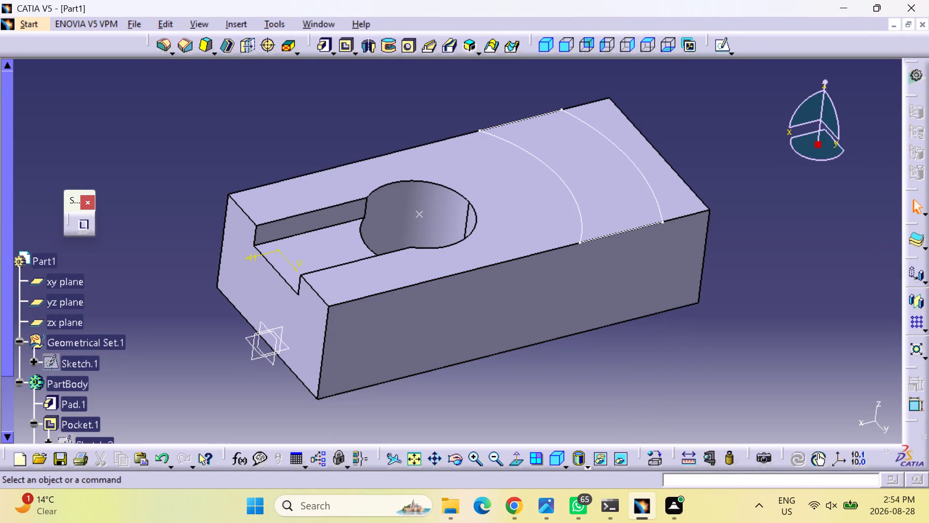
Open Sketch.5 for editing, switch off construction-element mode, and exit the sketch.
{"action": "double_click", "coordinate": [566, 185]}
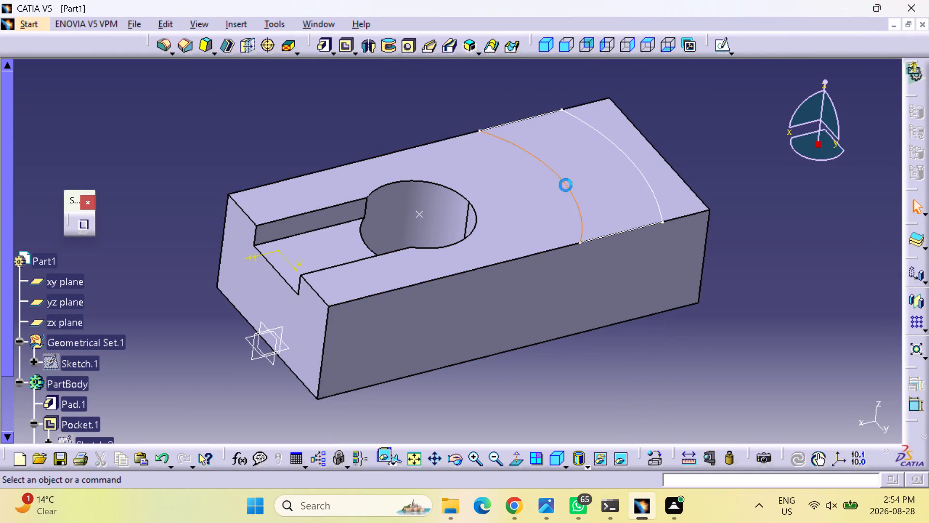
{"action": "middle_click_drag", "start_coordinate": [403, 288], "coordinate": [432, 190]}
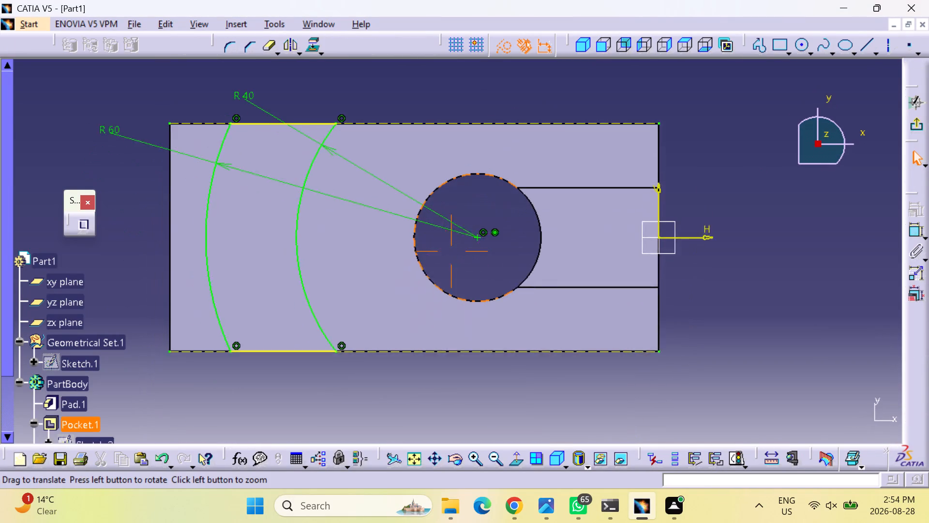
{"action": "middle_click_drag", "start_coordinate": [432, 190], "coordinate": [437, 176]}
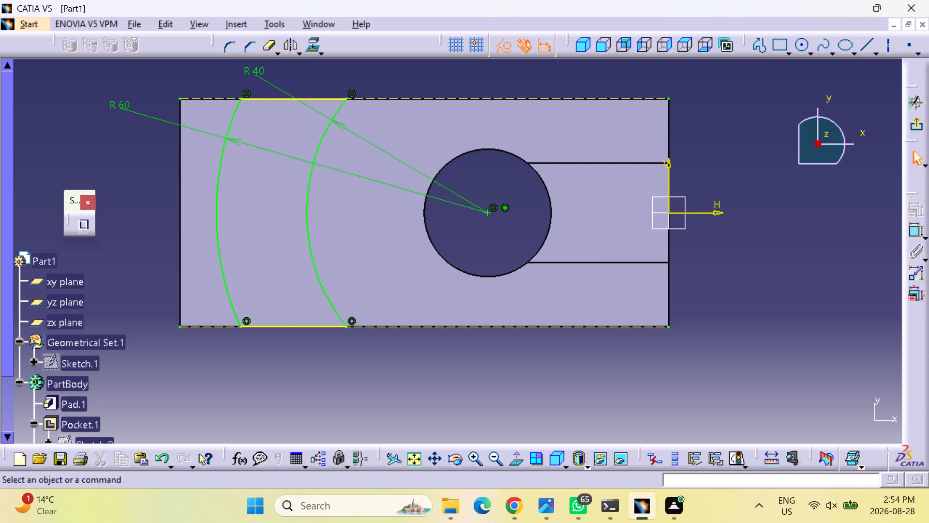
{"action": "left_click", "coordinate": [502, 47]}
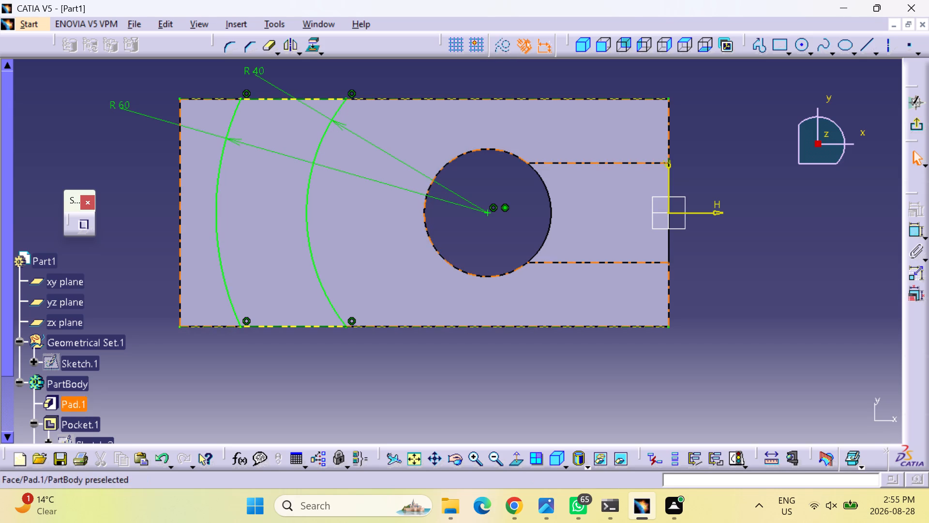
{"action": "left_click", "coordinate": [916, 127]}
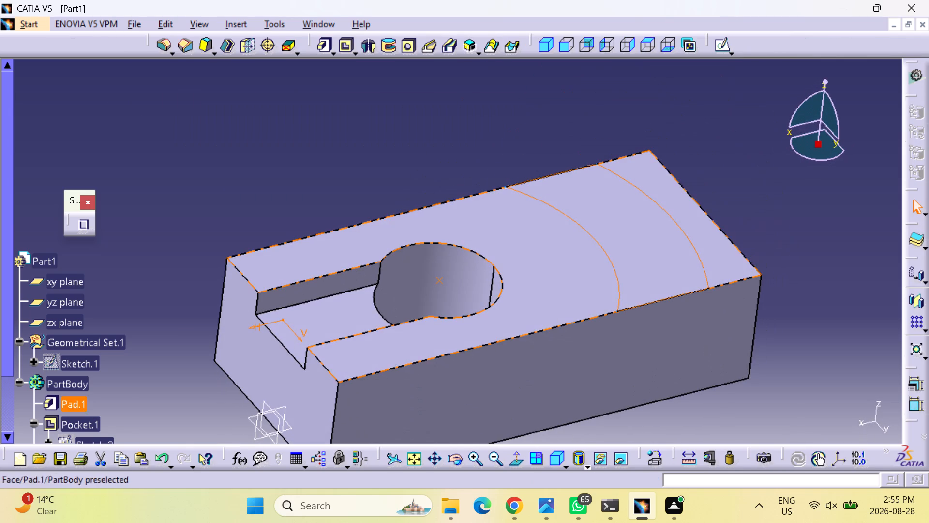
{"action": "left_click", "coordinate": [585, 226]}
{"action": "left_click", "coordinate": [832, 228]}
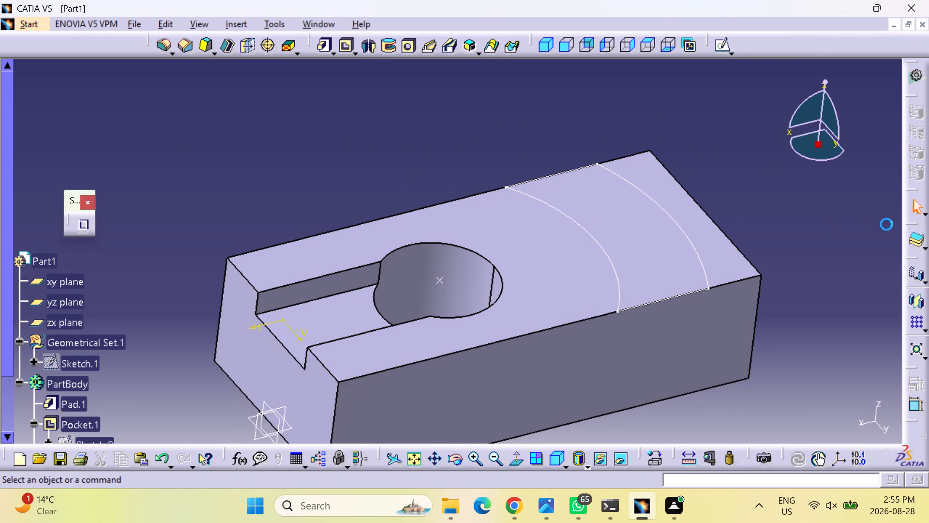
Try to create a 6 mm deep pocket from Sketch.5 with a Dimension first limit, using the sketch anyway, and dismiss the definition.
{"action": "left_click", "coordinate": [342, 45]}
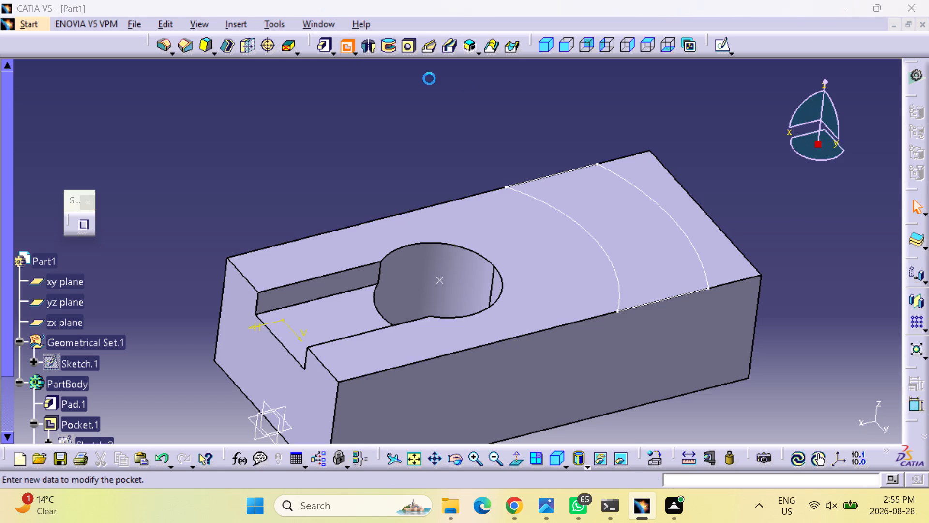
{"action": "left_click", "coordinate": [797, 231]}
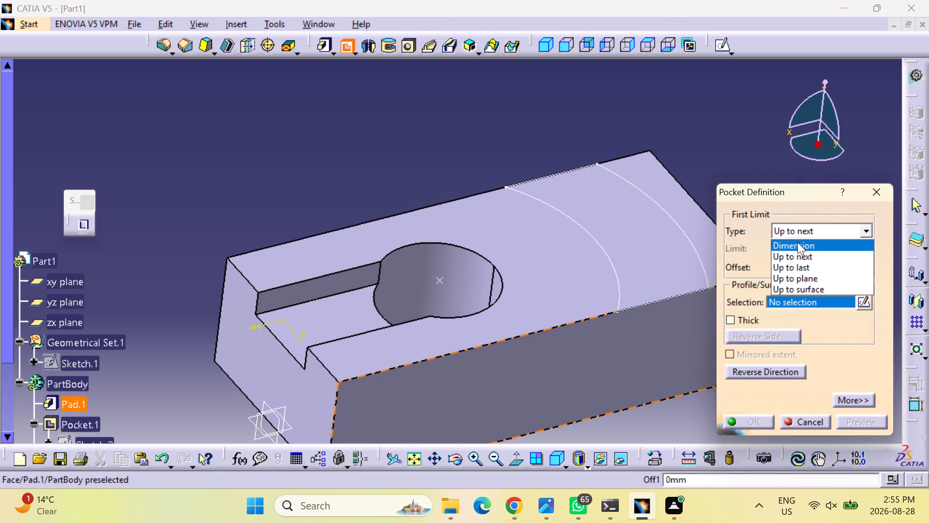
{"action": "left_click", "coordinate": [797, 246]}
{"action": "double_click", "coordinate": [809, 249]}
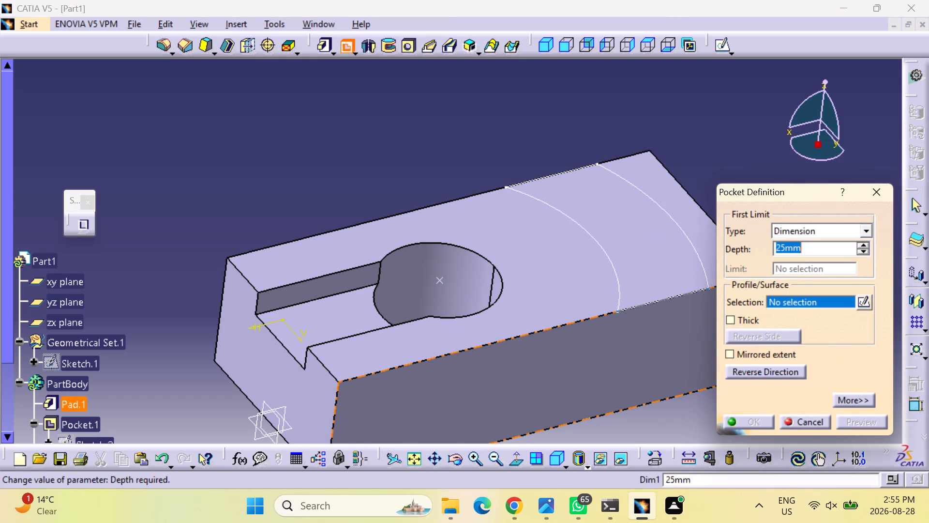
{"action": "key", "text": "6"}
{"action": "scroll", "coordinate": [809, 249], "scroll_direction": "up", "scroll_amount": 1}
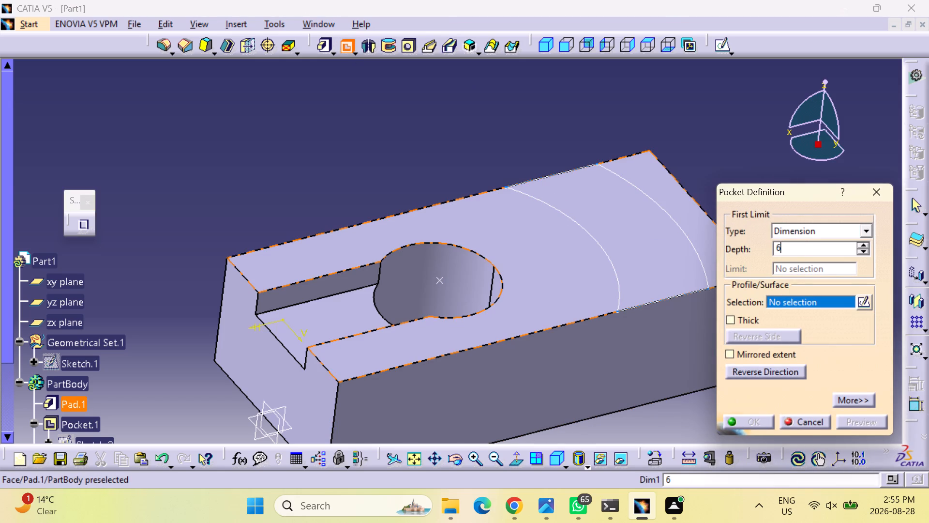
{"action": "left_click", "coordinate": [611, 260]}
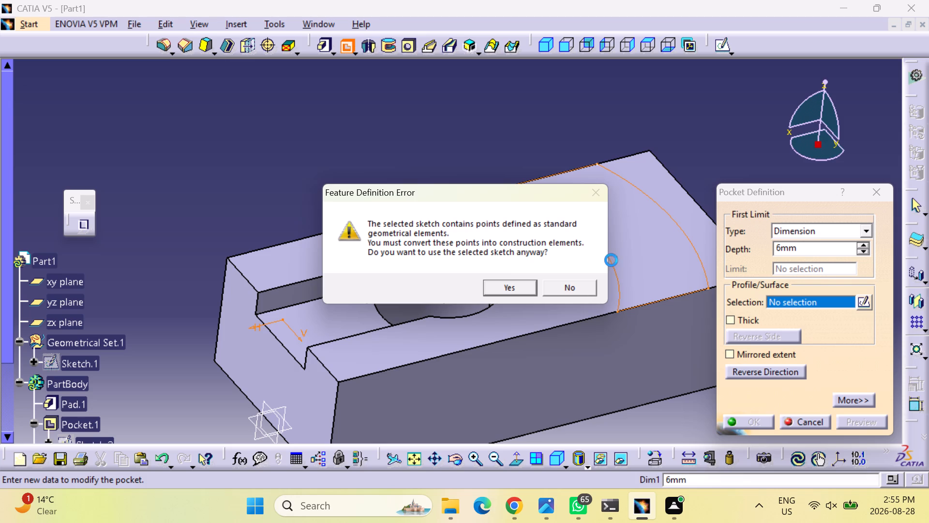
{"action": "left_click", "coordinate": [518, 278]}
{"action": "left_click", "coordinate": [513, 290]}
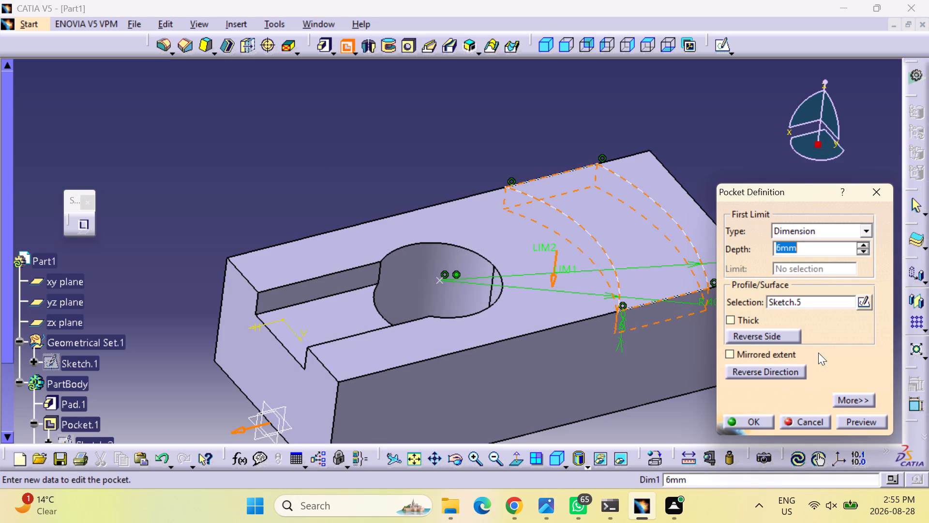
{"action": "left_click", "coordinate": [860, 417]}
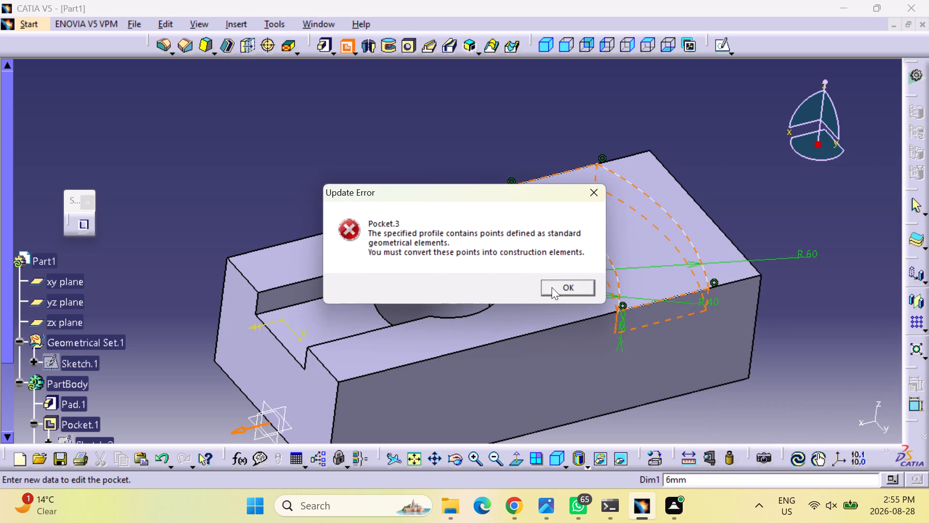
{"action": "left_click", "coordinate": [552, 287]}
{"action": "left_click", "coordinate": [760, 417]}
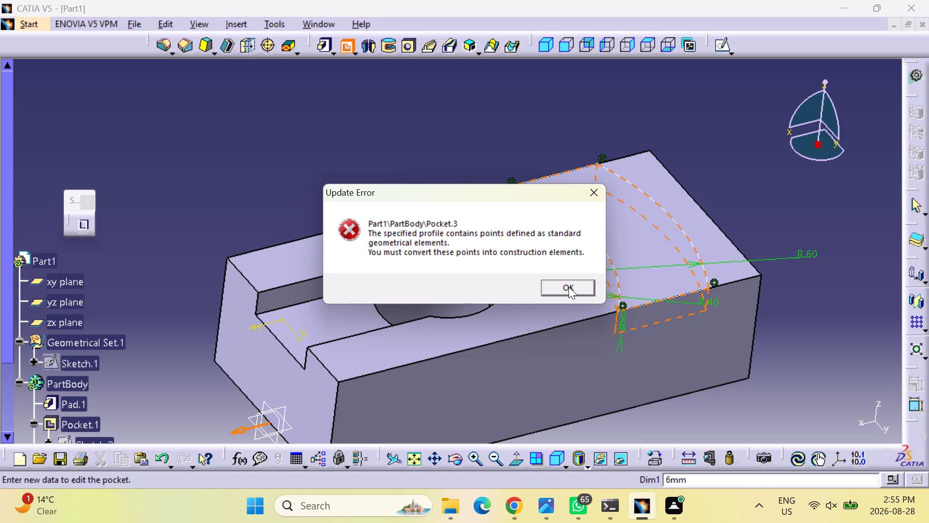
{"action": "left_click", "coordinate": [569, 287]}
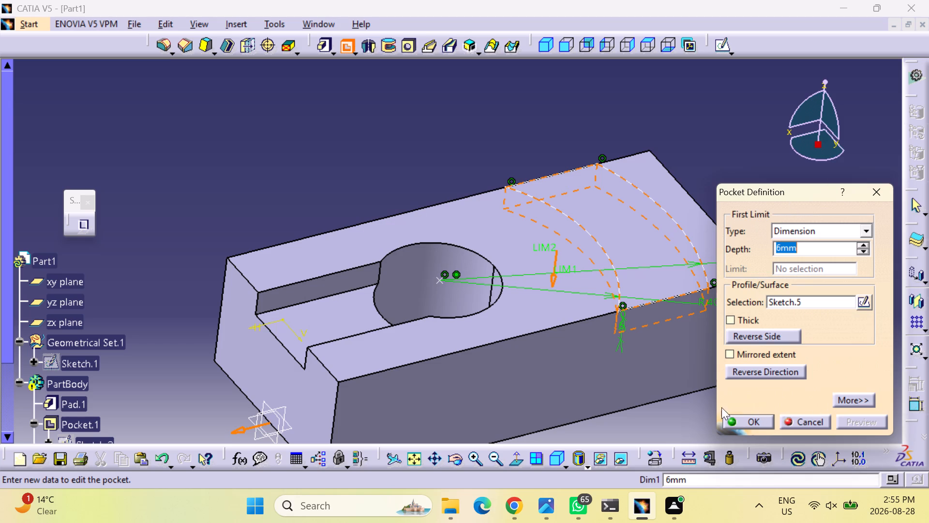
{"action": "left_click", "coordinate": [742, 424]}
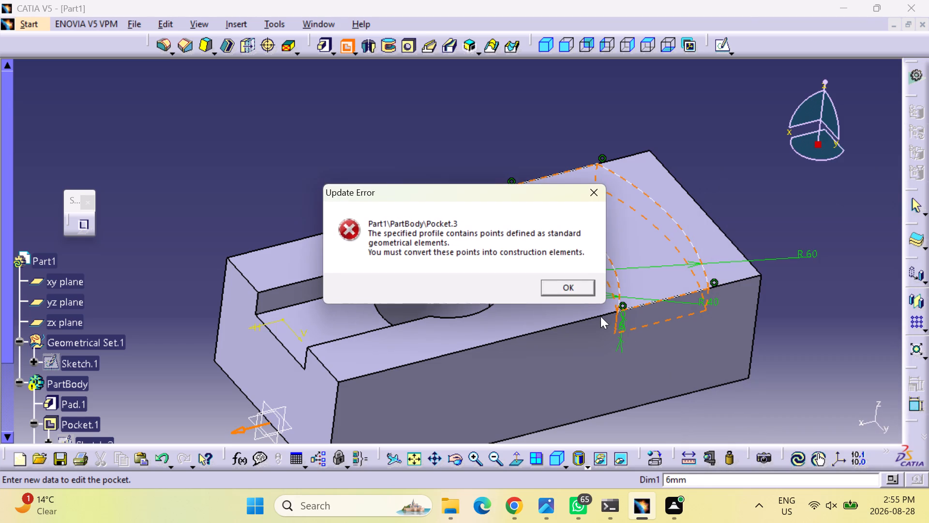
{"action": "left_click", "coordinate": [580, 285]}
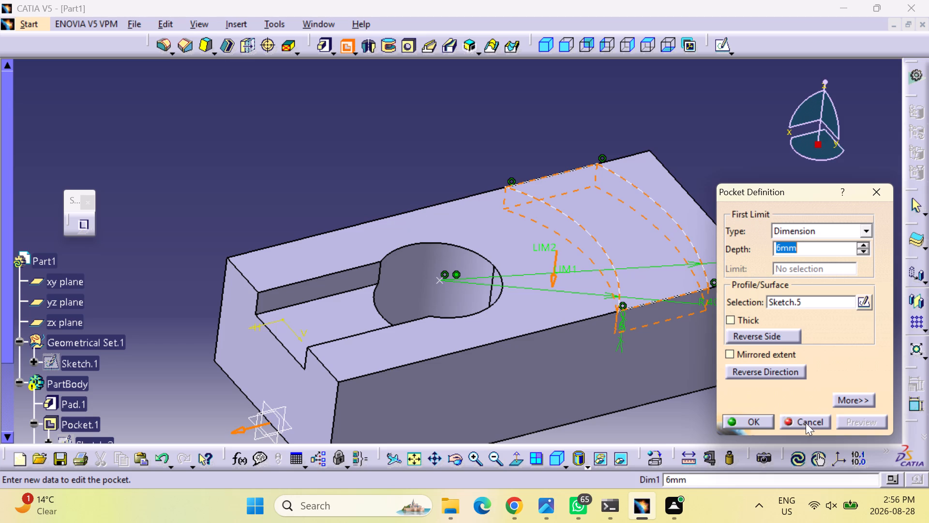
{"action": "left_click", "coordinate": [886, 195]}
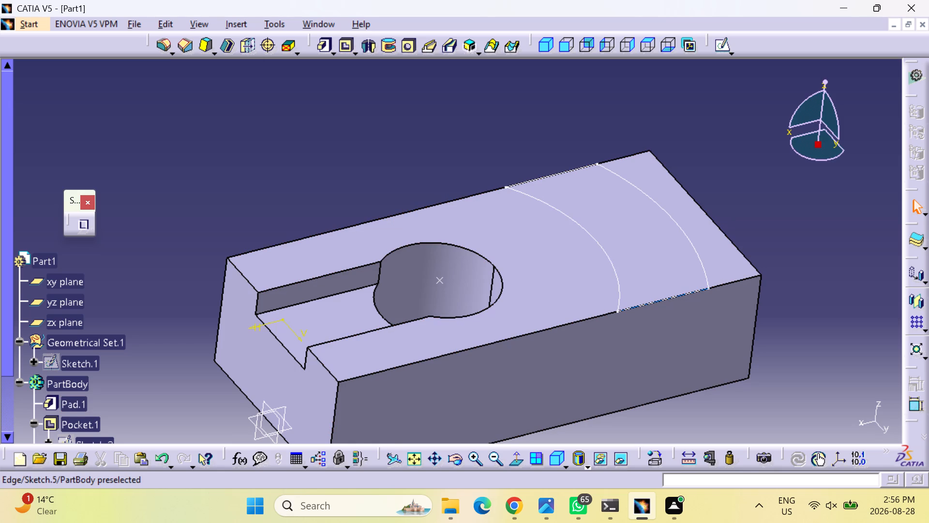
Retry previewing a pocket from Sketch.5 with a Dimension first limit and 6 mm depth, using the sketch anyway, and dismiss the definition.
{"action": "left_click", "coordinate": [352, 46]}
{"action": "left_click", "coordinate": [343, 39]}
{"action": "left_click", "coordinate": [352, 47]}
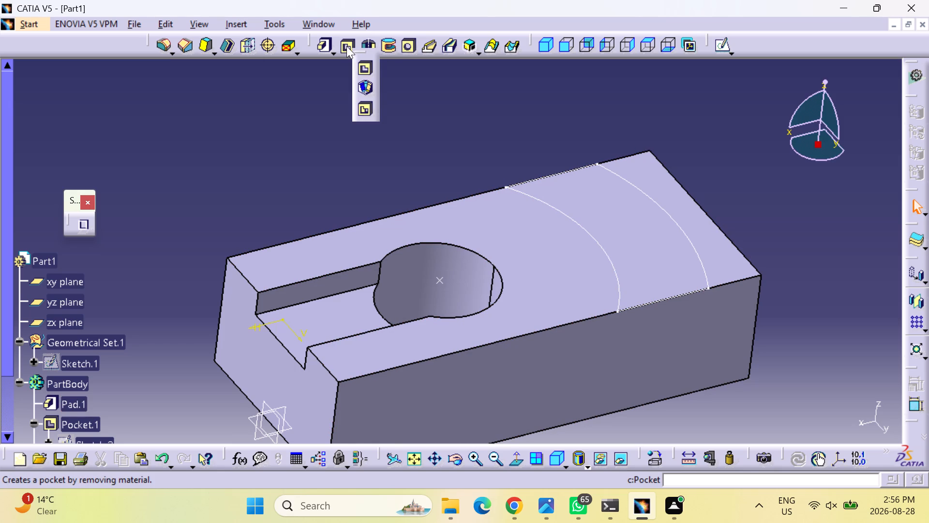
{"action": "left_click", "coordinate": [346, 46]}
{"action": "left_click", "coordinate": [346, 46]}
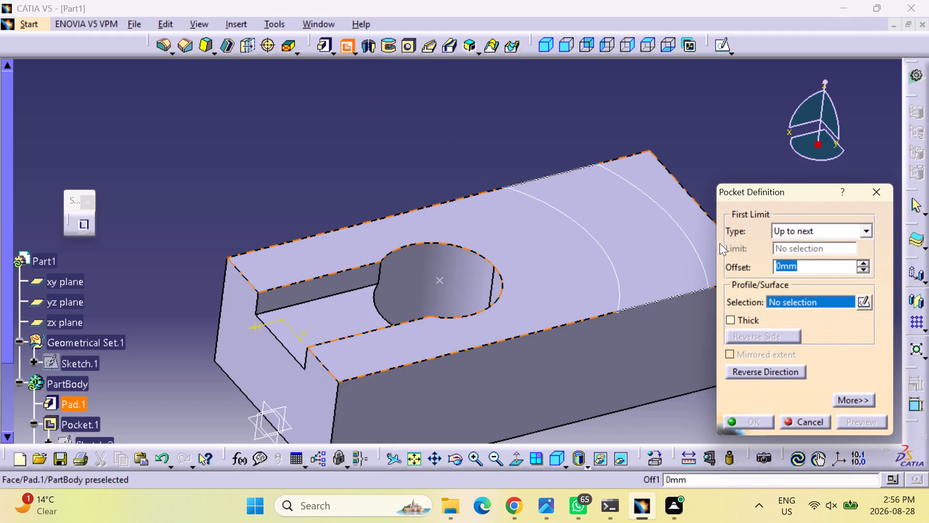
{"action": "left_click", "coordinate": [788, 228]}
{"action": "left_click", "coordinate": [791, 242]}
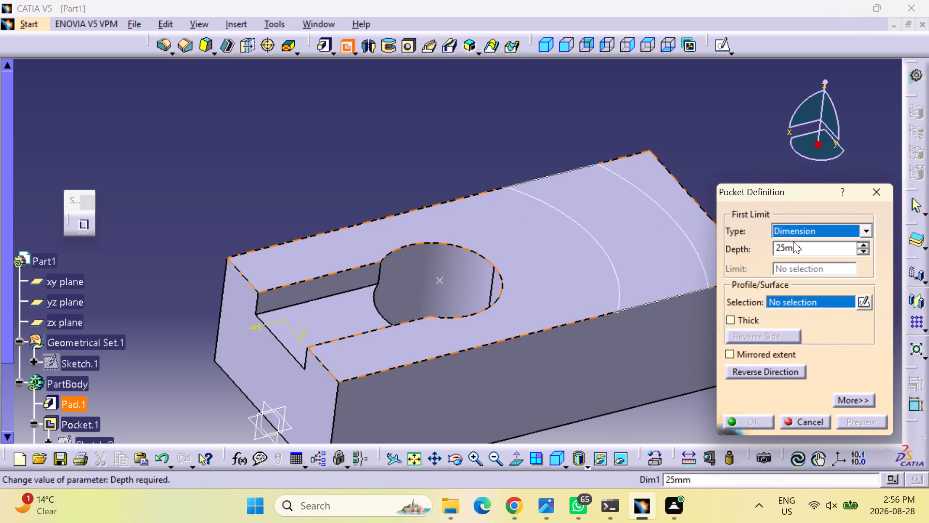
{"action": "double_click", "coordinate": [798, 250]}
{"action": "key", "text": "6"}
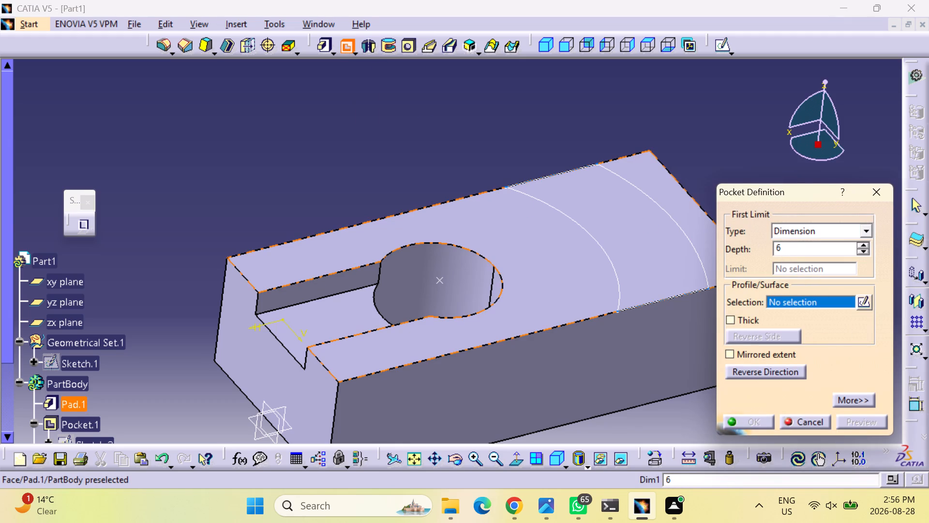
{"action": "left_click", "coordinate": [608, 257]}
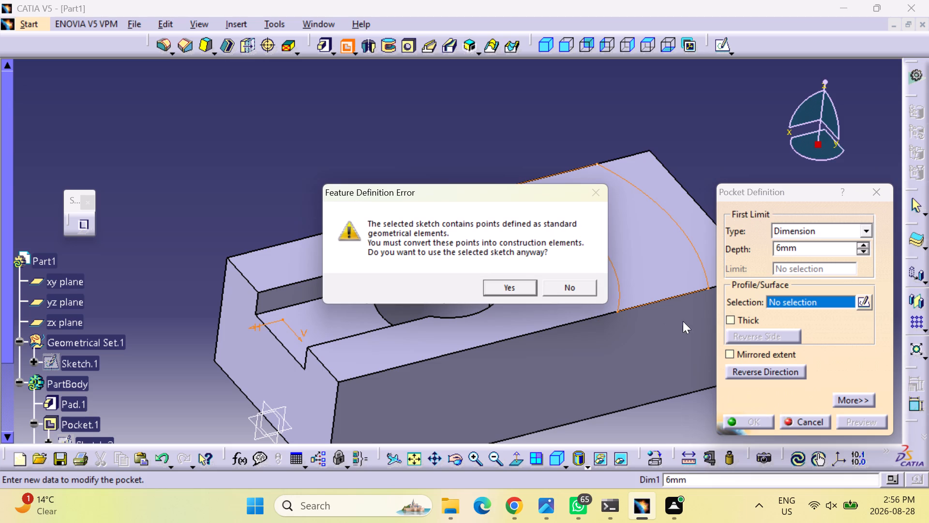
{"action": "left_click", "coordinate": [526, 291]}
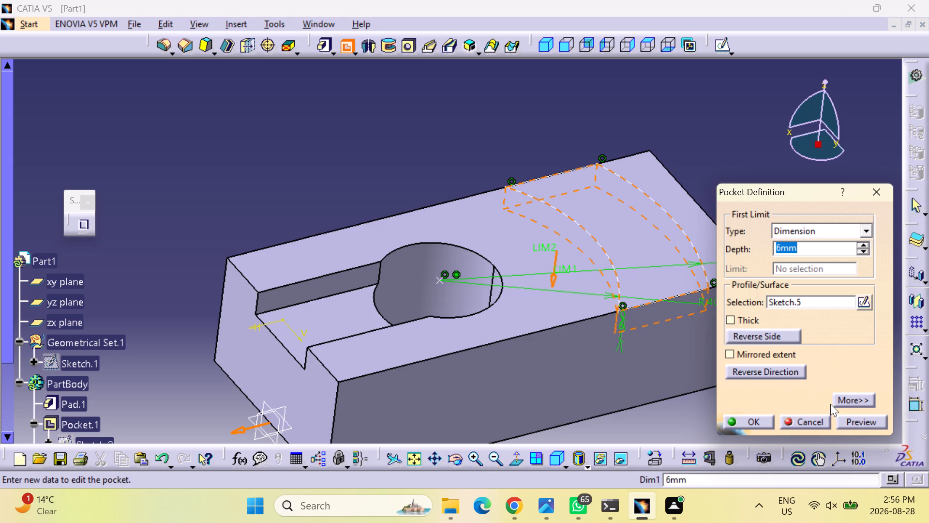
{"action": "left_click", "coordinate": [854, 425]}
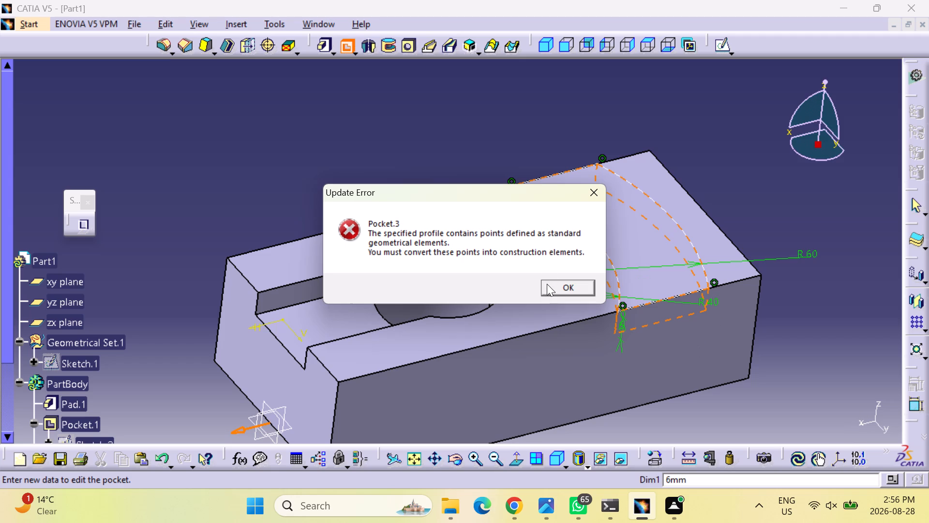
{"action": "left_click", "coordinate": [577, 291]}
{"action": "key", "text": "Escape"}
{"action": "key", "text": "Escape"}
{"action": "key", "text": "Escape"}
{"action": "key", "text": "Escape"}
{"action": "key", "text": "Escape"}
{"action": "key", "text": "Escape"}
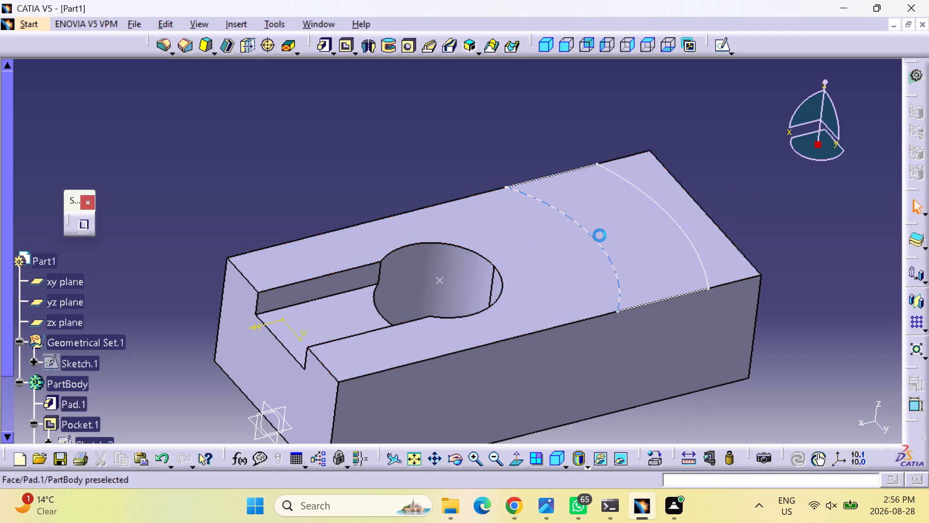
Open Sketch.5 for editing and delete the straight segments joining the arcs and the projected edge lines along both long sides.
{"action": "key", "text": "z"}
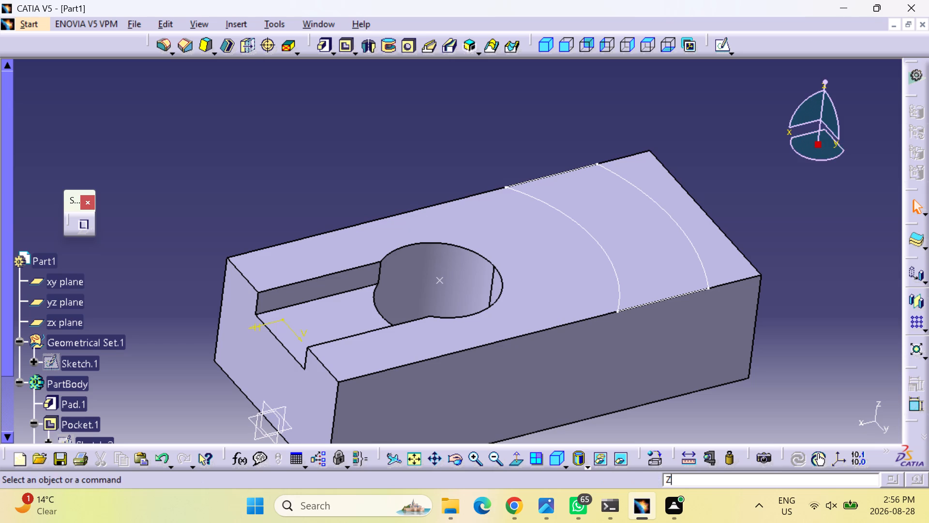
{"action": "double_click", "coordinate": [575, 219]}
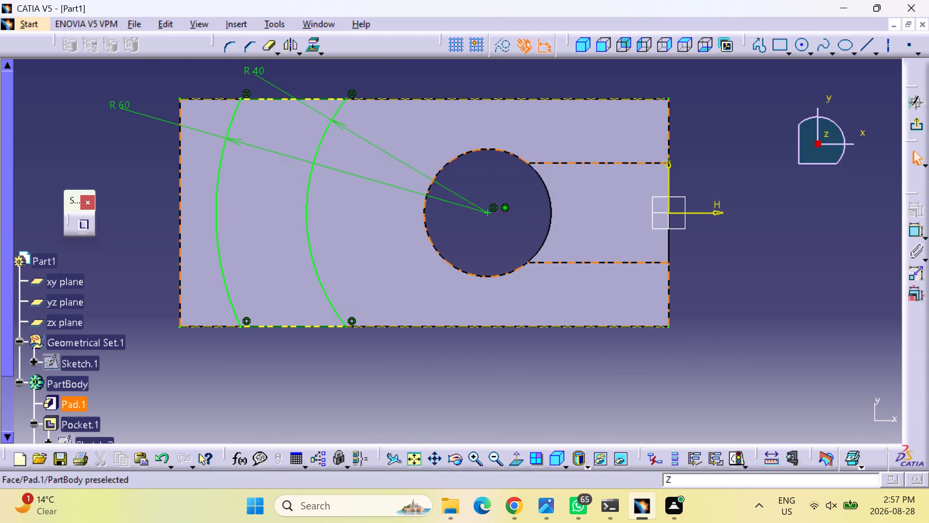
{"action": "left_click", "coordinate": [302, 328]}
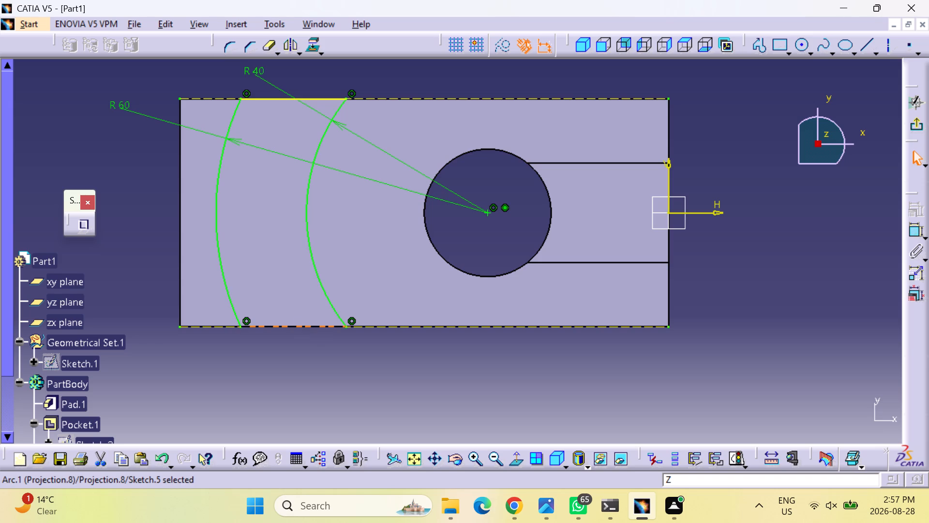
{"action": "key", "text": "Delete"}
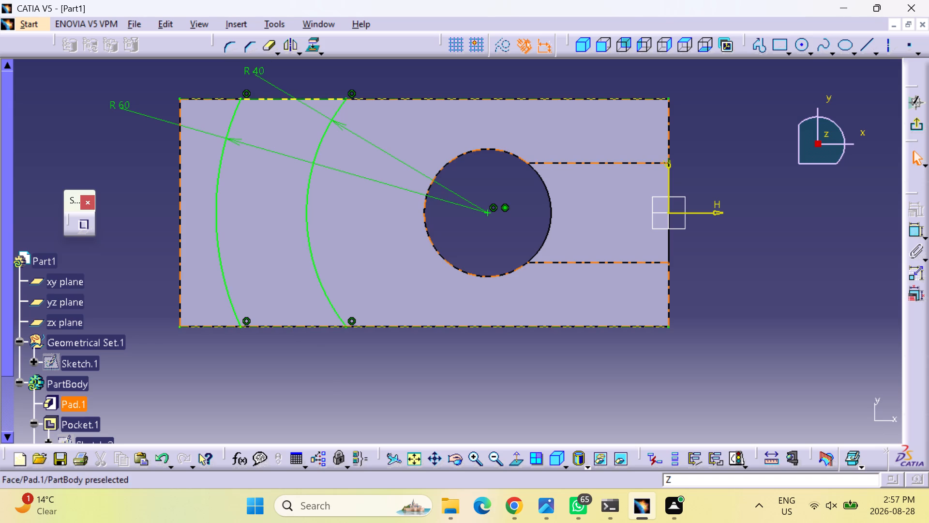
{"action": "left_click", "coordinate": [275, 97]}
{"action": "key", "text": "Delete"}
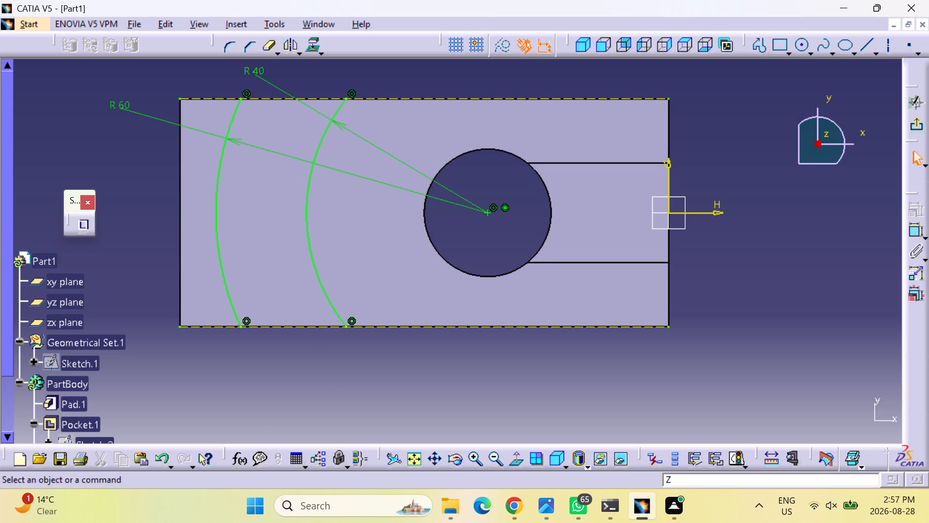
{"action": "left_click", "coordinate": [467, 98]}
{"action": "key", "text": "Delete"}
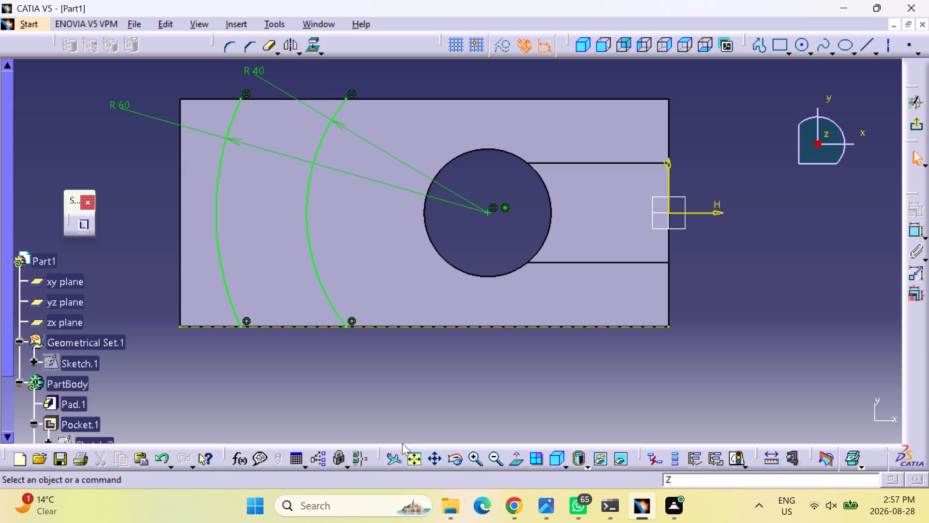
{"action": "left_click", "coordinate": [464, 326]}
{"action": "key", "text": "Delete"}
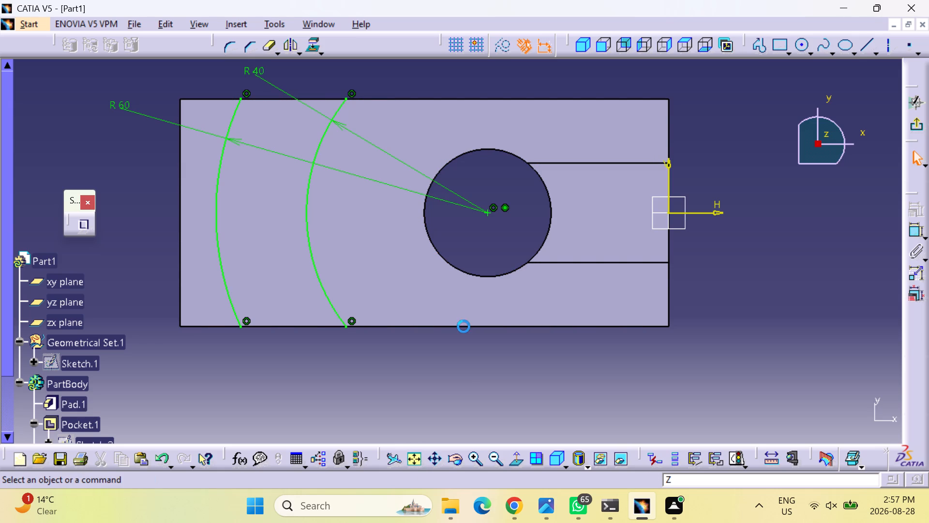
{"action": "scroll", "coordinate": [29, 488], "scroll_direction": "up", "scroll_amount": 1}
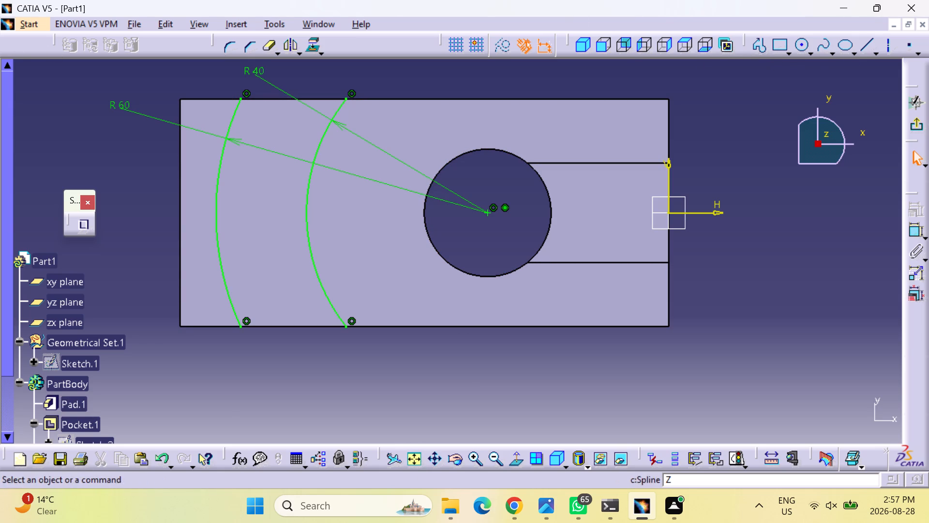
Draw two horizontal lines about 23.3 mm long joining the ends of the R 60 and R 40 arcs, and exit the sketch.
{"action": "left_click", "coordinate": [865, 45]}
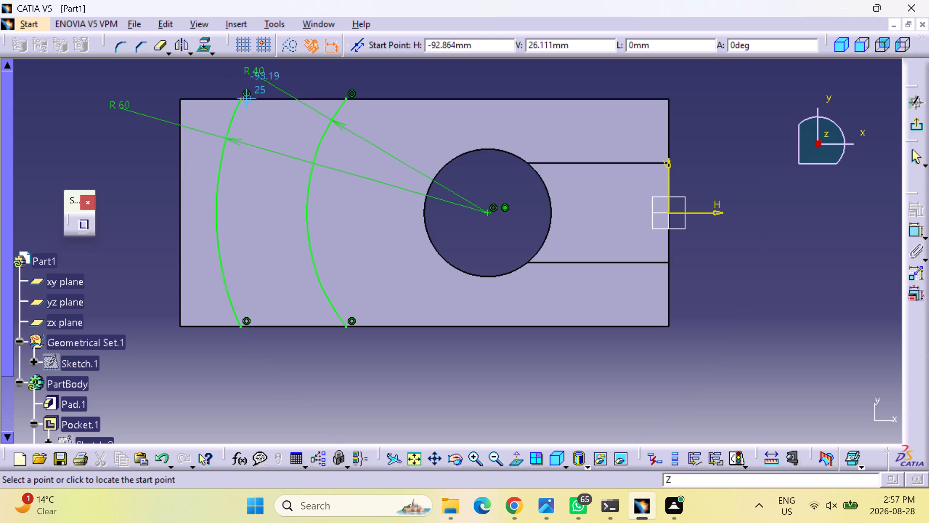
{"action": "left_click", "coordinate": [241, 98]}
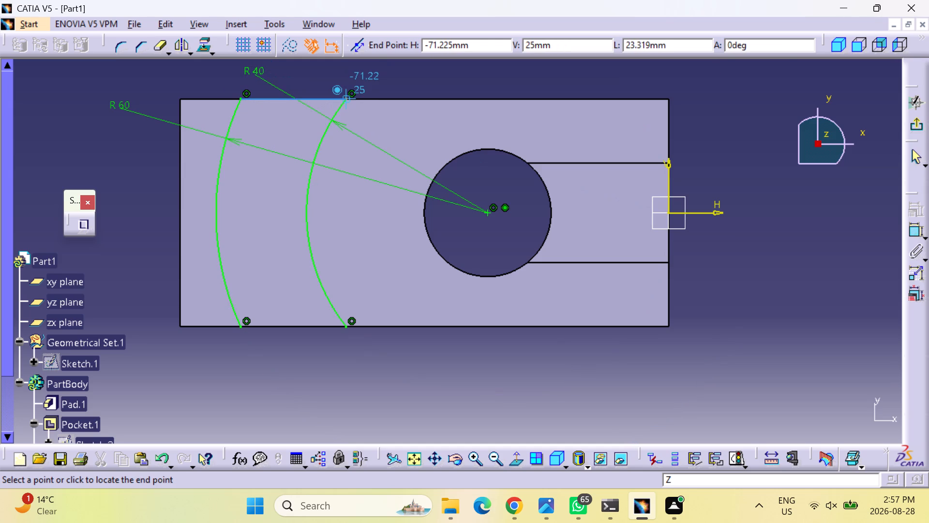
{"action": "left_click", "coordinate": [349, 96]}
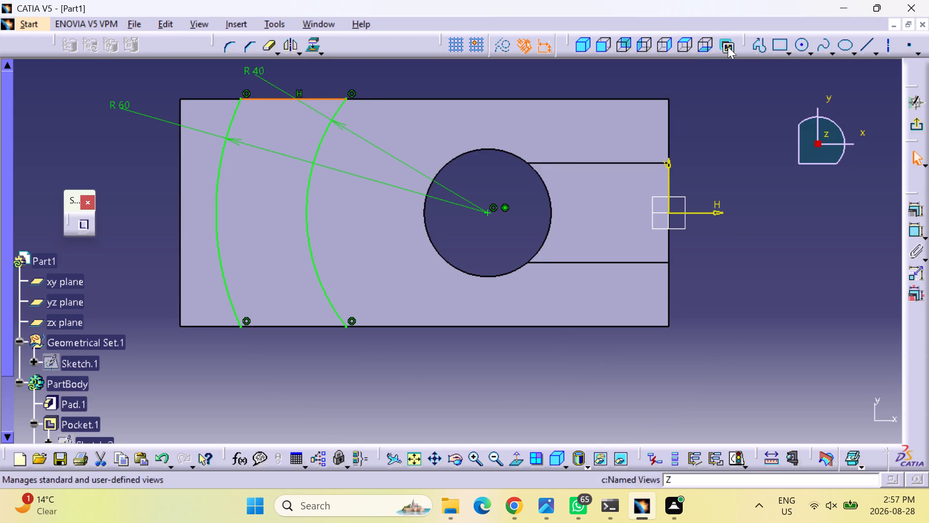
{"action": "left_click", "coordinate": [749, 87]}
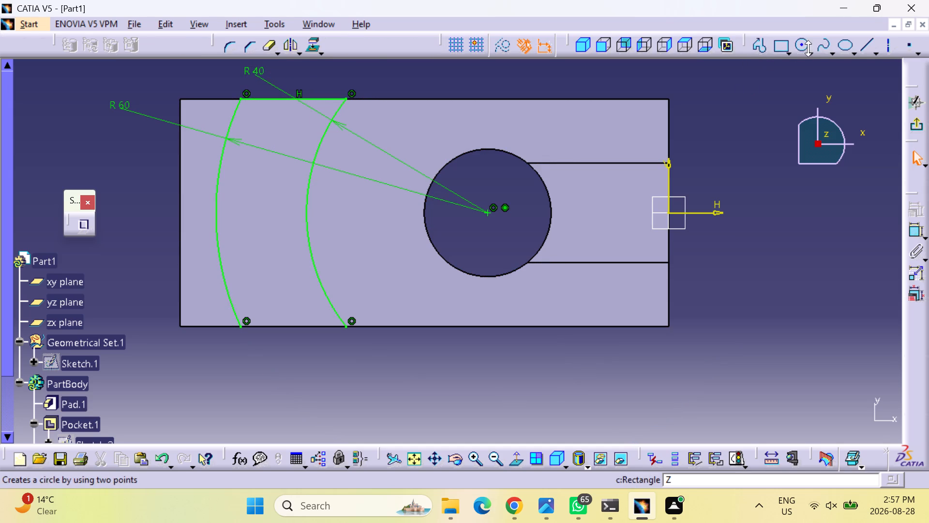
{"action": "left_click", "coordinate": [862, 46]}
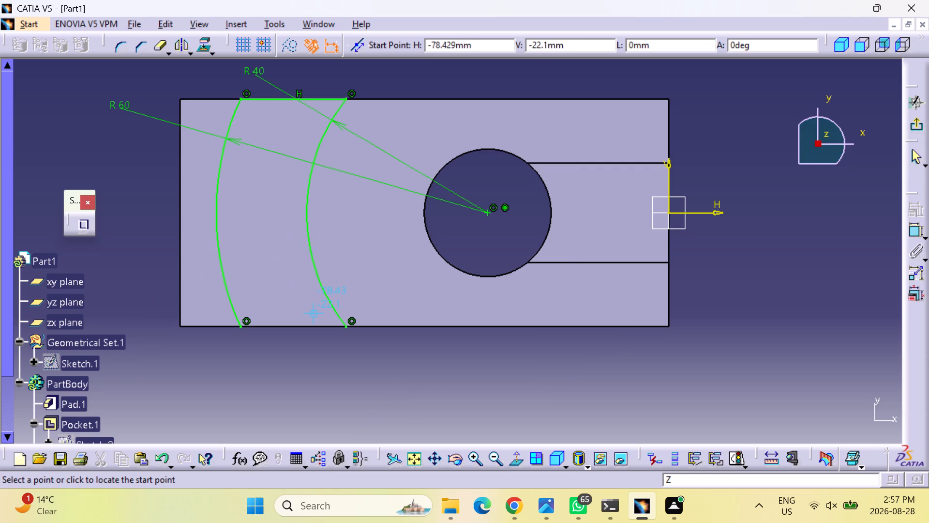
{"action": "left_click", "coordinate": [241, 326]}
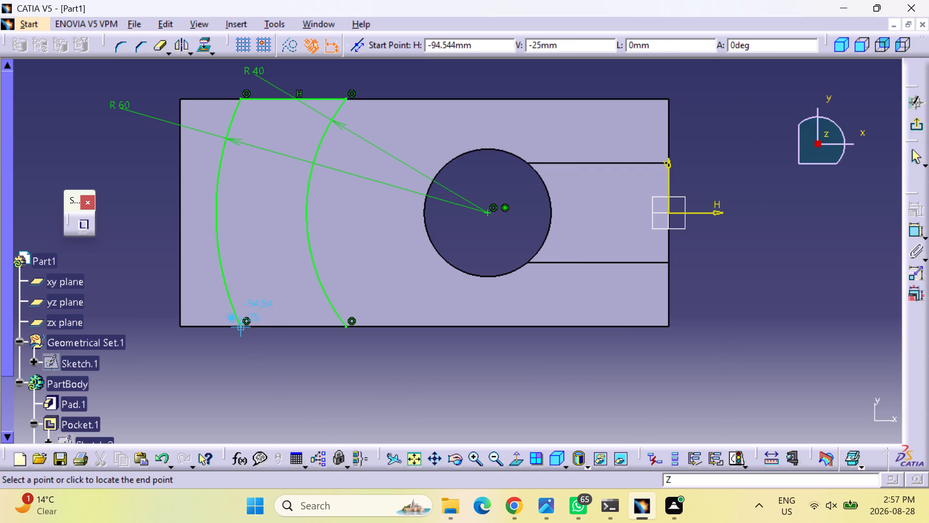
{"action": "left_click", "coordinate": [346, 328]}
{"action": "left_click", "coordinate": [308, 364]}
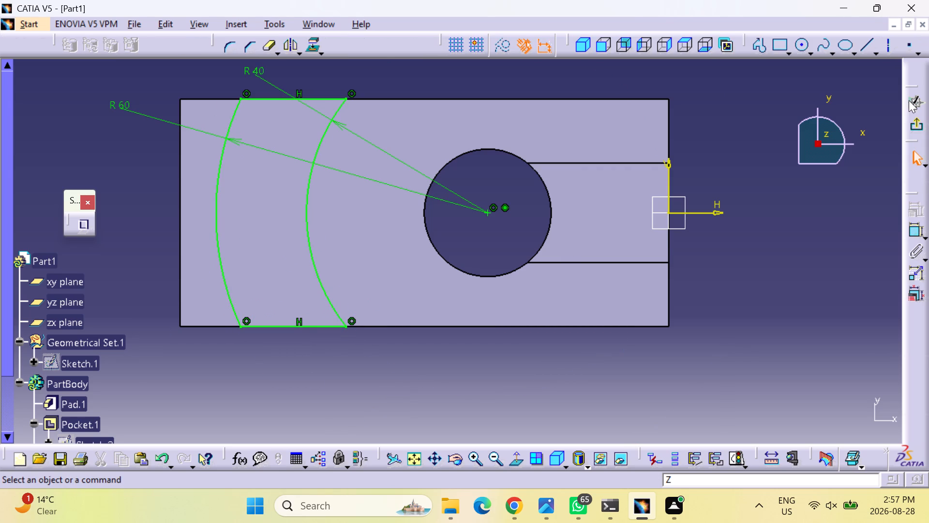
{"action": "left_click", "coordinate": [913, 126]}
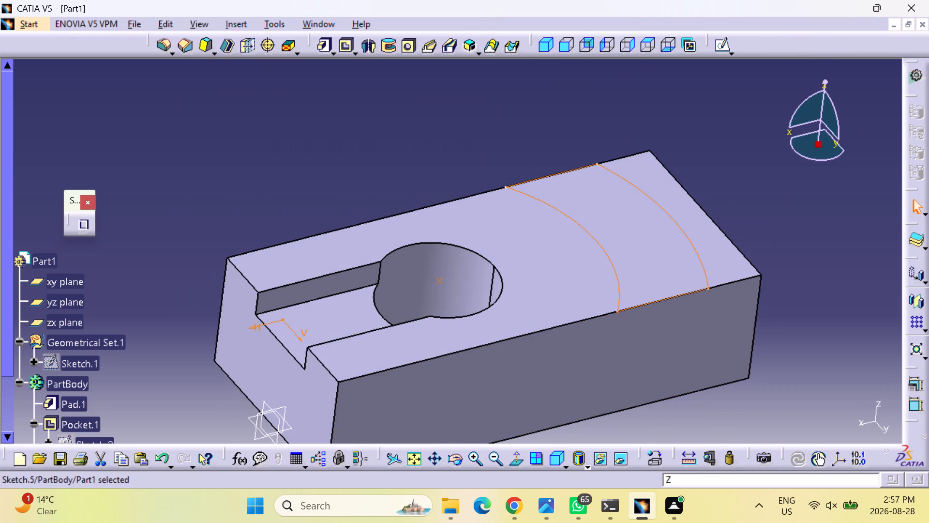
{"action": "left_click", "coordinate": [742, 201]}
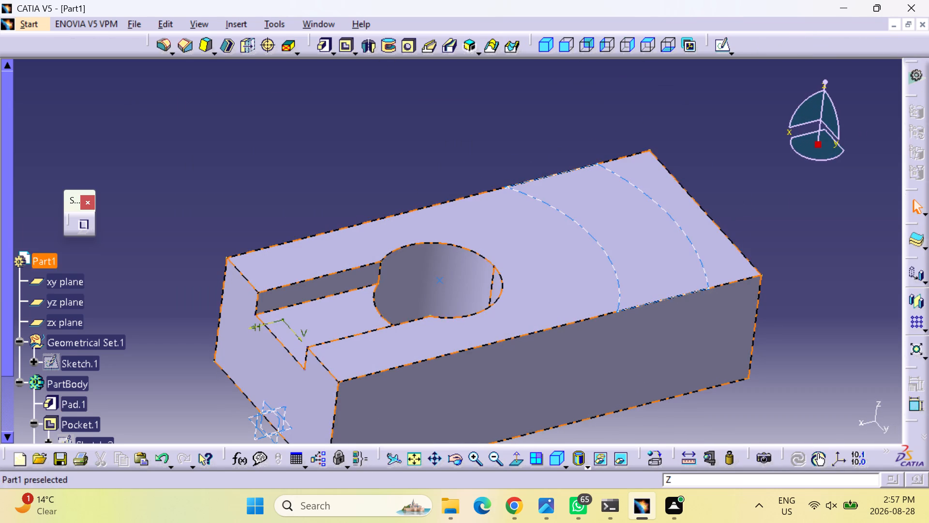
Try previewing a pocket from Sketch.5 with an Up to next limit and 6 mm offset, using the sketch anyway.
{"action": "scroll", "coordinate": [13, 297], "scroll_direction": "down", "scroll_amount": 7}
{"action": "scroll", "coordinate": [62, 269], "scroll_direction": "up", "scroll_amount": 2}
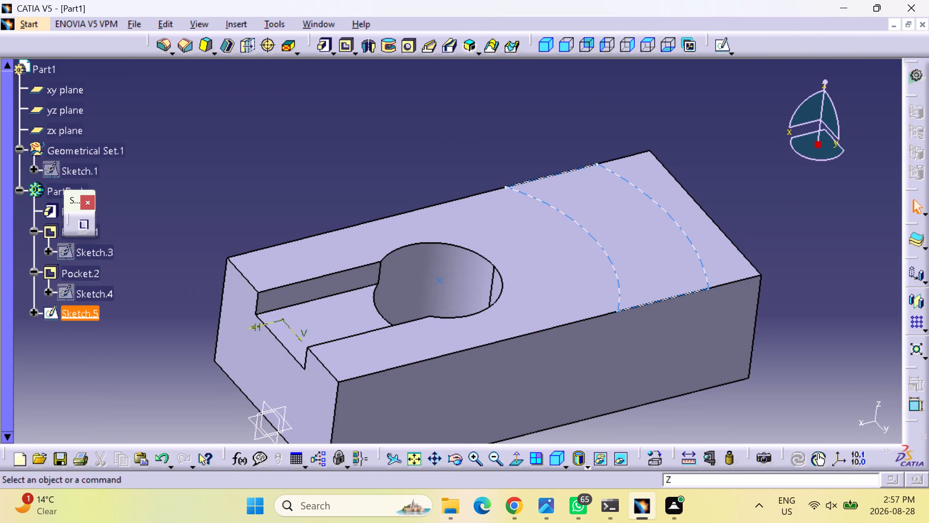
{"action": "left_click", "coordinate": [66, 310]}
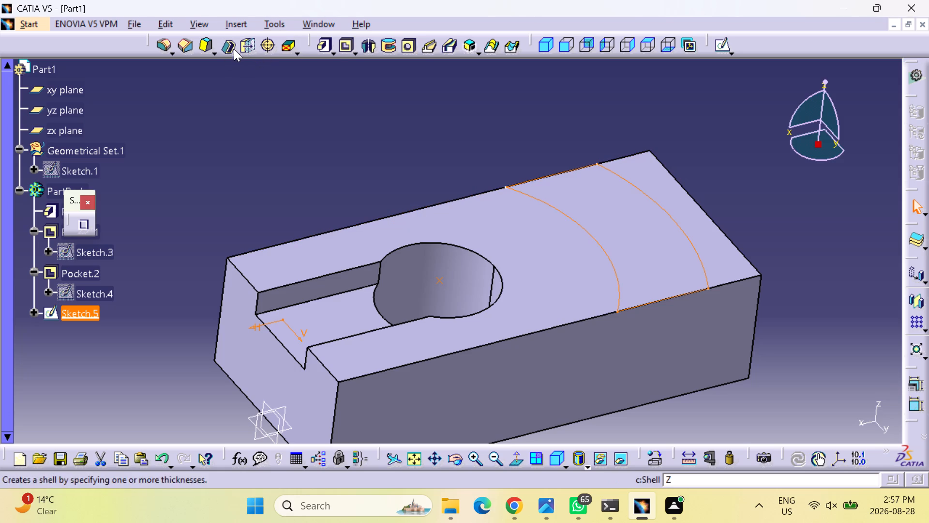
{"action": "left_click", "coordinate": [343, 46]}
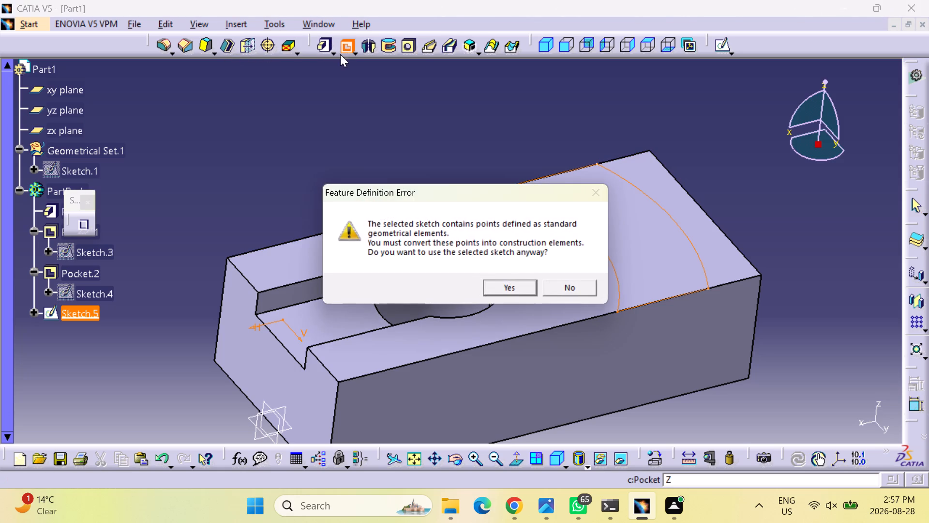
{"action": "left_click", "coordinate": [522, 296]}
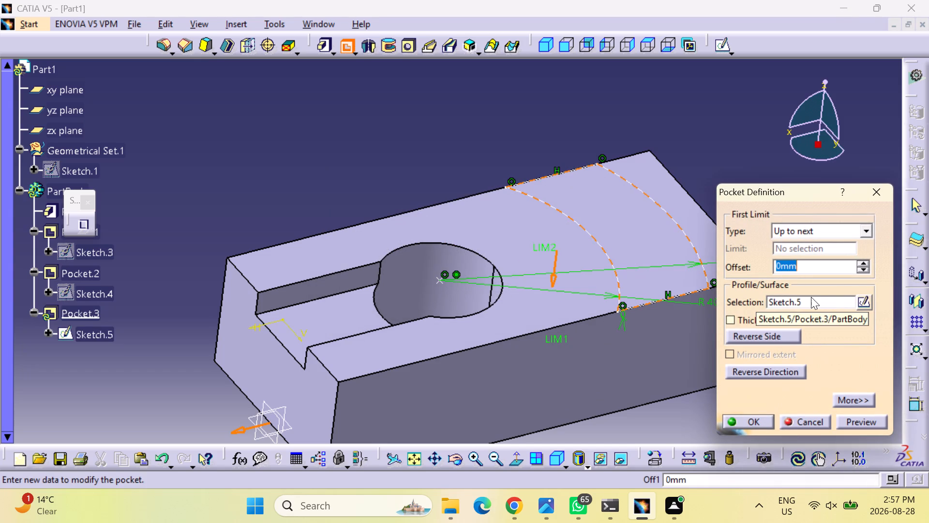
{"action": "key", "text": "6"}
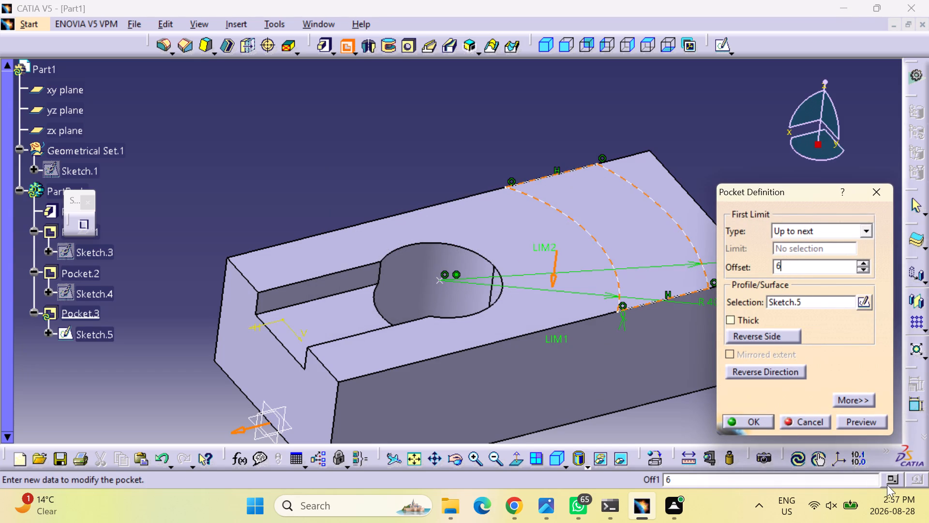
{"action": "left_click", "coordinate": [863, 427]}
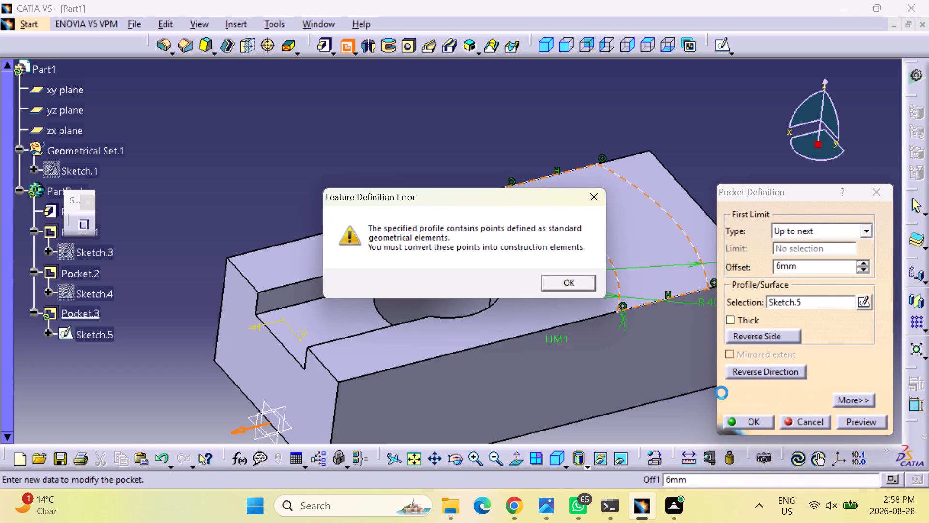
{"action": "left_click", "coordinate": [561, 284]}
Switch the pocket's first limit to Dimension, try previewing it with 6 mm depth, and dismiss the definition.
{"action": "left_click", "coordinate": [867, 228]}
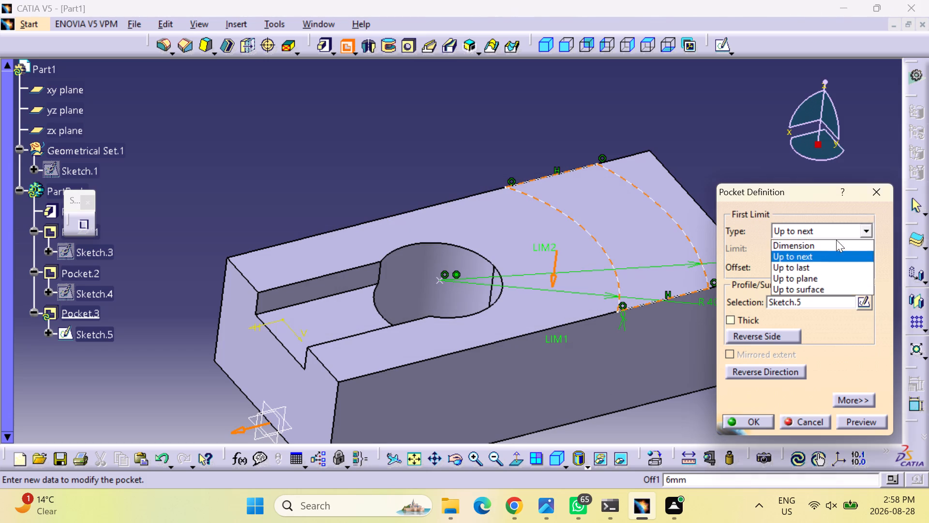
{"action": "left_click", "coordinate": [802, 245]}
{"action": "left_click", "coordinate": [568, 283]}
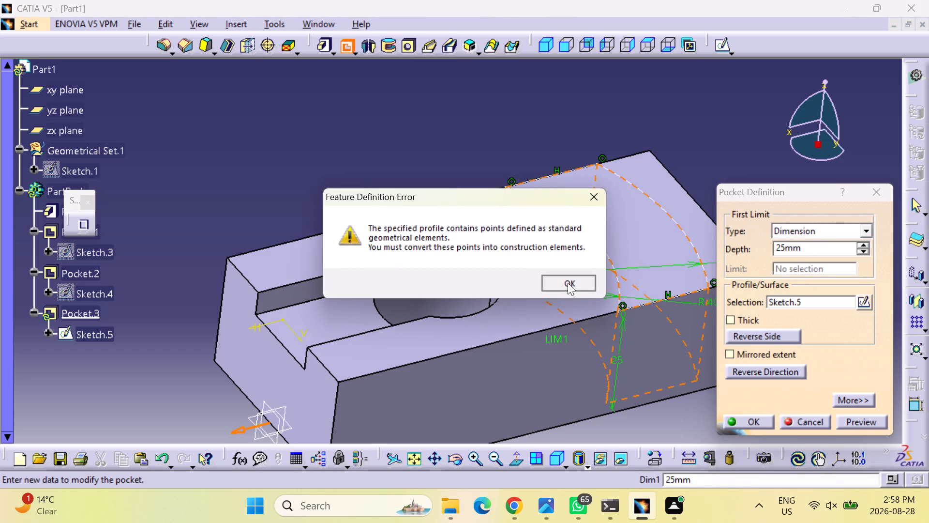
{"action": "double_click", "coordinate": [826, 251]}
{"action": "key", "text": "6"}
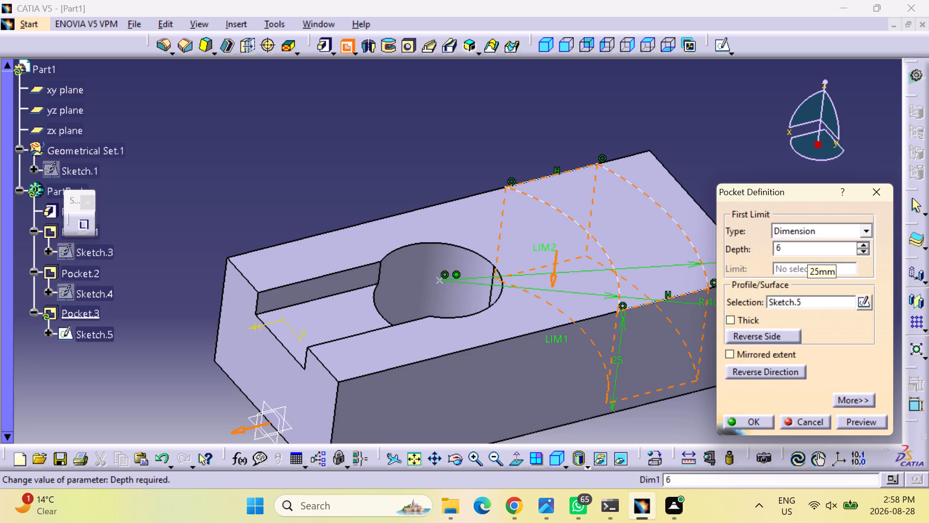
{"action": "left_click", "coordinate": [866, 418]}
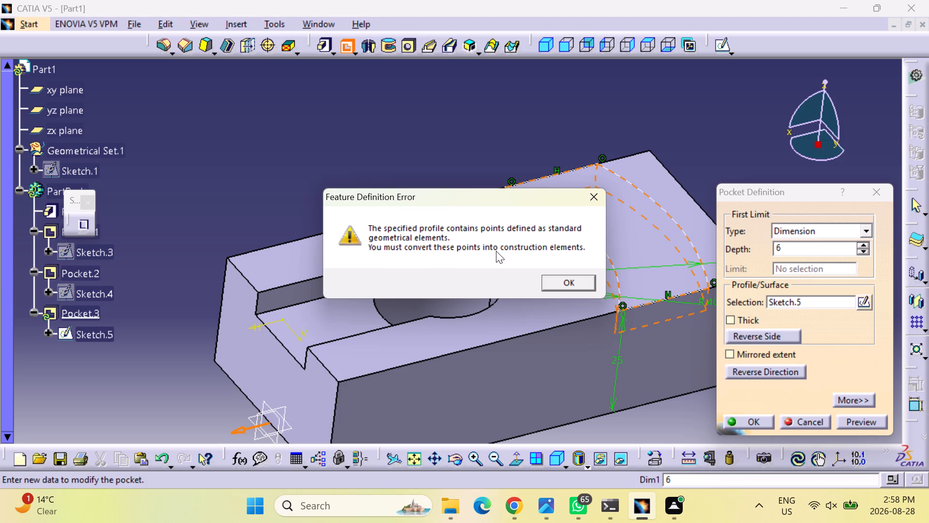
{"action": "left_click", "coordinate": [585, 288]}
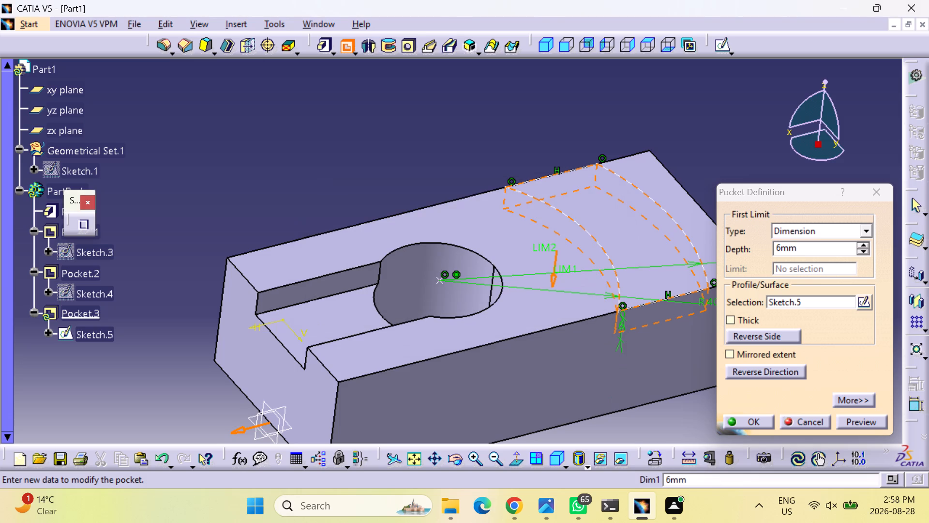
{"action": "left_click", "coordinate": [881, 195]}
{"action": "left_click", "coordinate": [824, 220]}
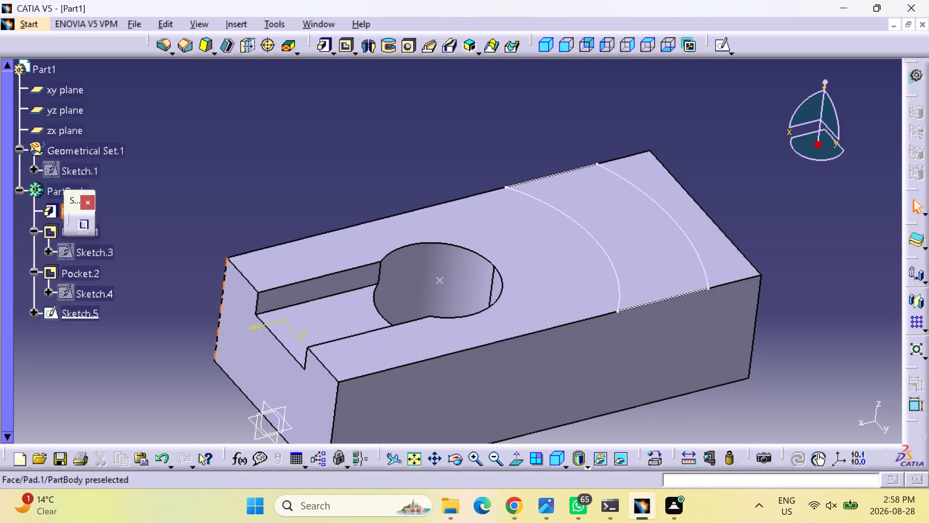
Delete Sketch.5 from the PartBody.
{"action": "right_click", "coordinate": [76, 315]}
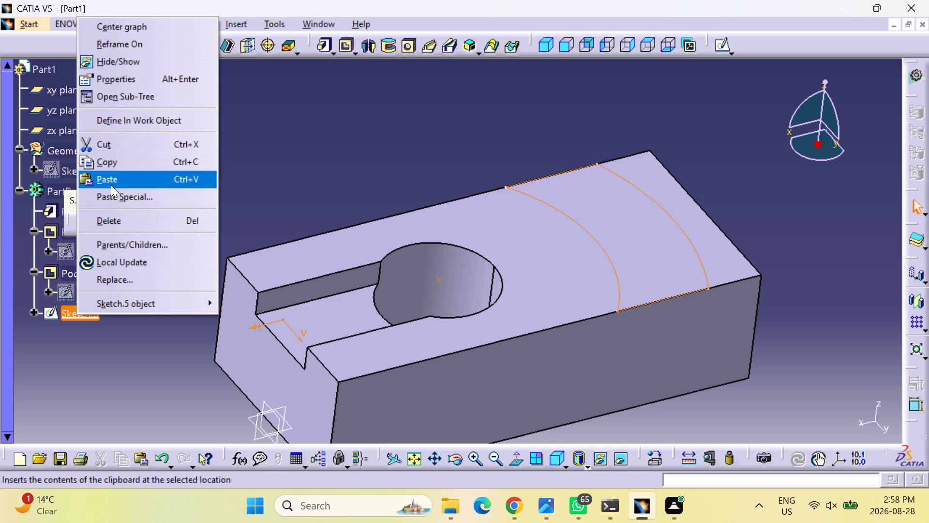
{"action": "left_click", "coordinate": [117, 218]}
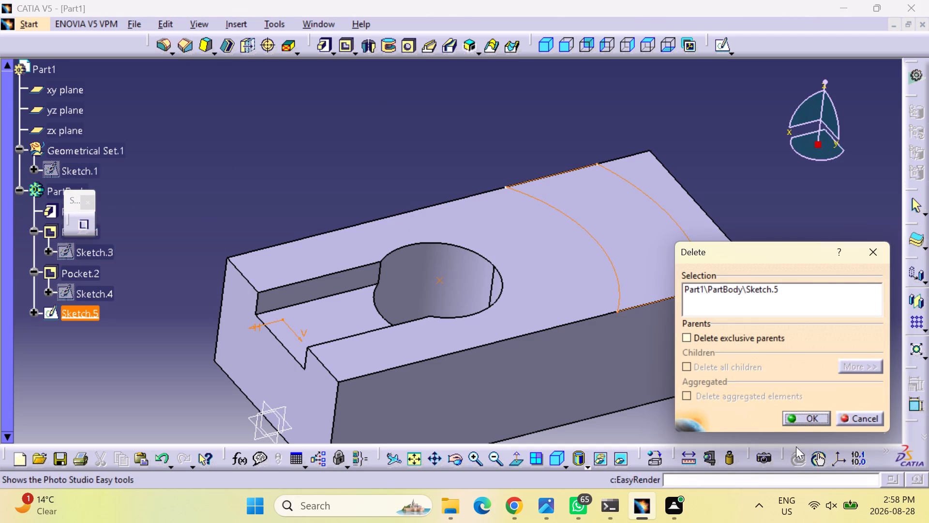
{"action": "left_click", "coordinate": [815, 410]}
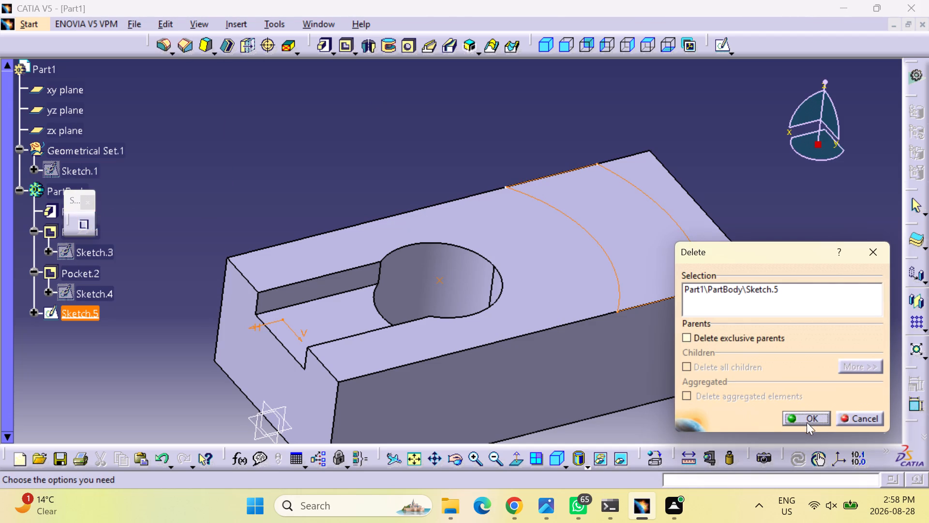
{"action": "left_click", "coordinate": [806, 419]}
{"action": "left_click", "coordinate": [818, 355]}
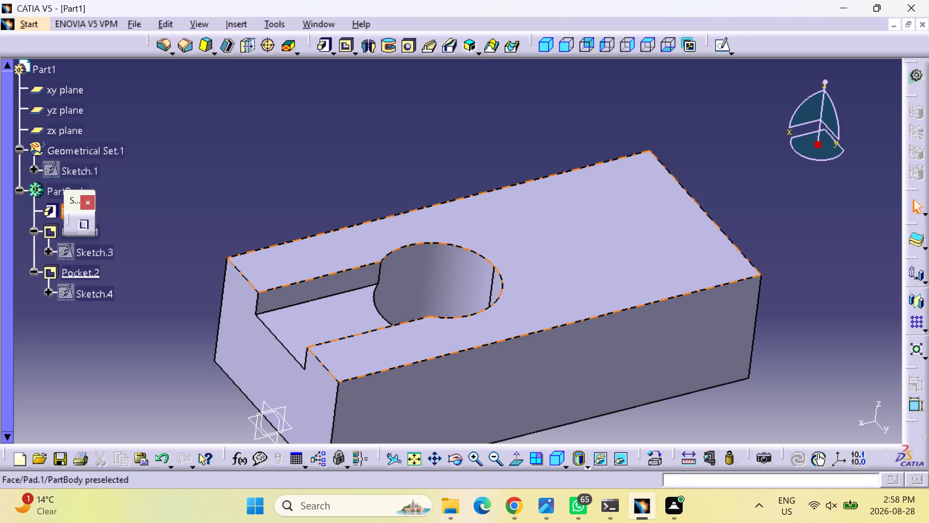
Start a new sketch on the block's top face and place a point near the centre of the through hole.
{"action": "left_click", "coordinate": [620, 246]}
{"action": "left_click", "coordinate": [719, 44]}
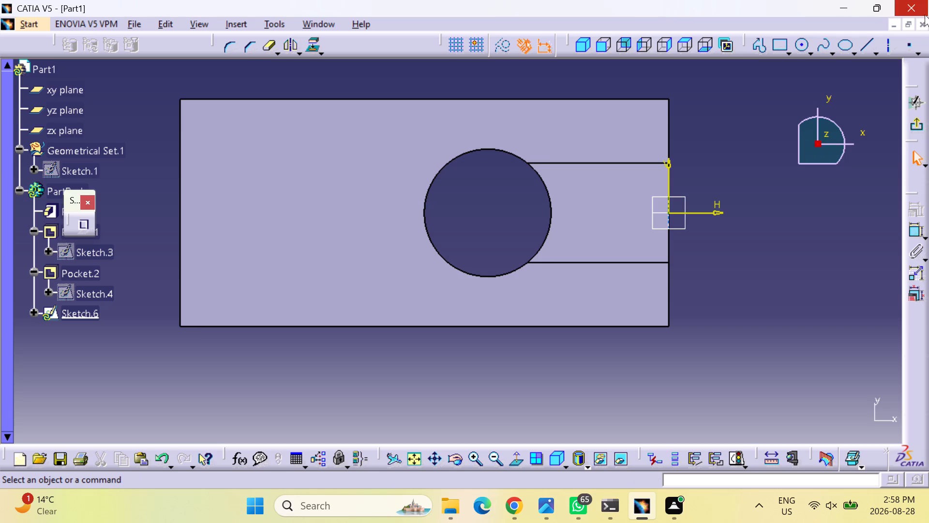
{"action": "left_click", "coordinate": [909, 44]}
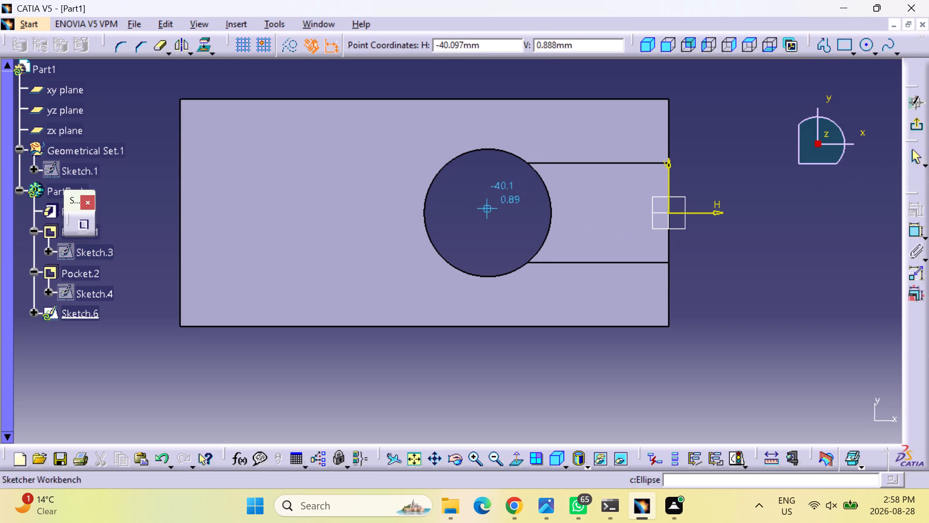
{"action": "left_click", "coordinate": [485, 211]}
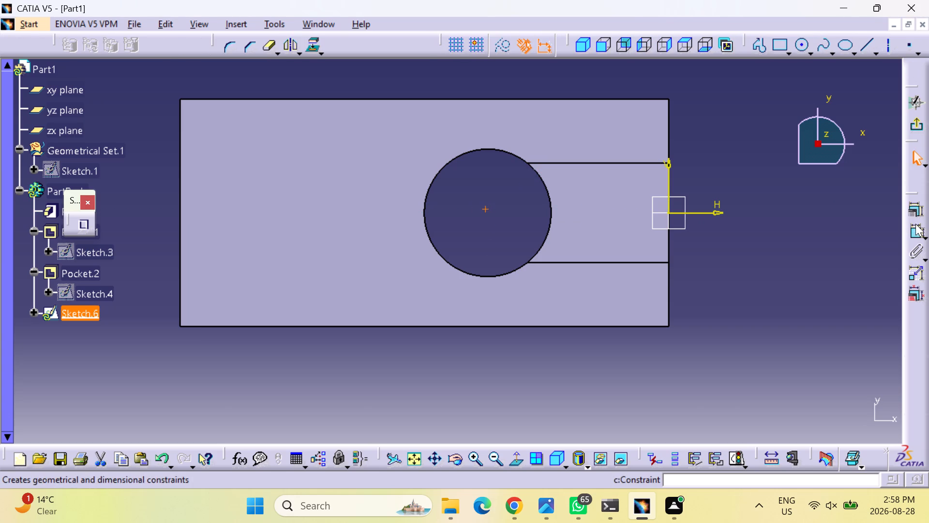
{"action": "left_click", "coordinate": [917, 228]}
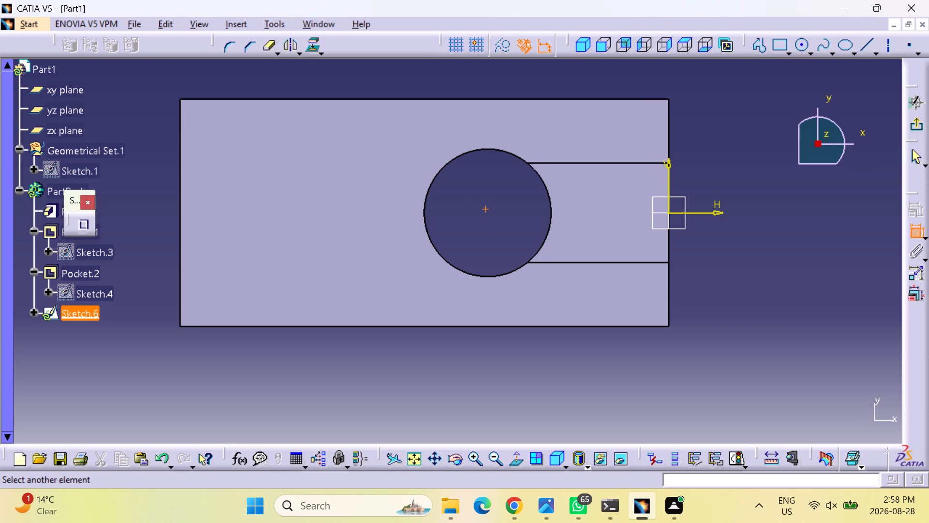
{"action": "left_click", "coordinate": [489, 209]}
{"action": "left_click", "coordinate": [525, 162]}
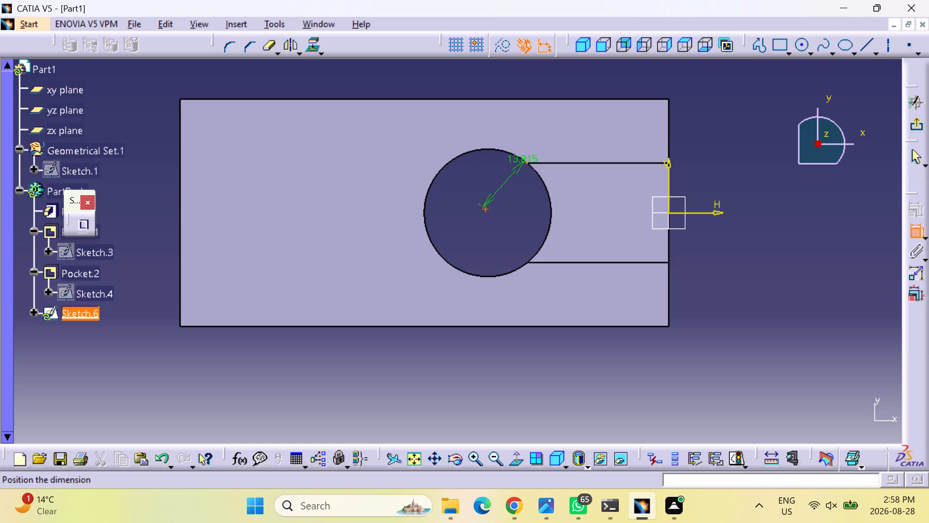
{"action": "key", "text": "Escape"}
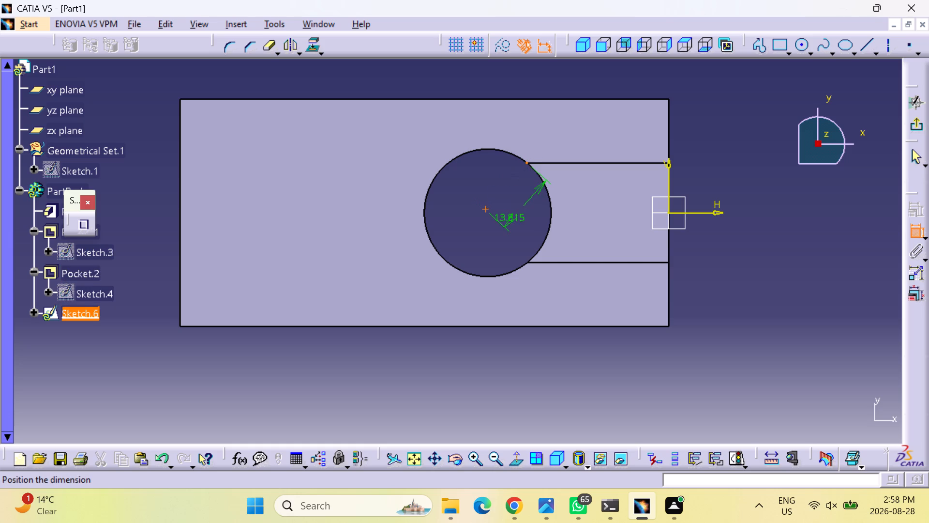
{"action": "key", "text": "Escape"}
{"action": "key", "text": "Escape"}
Constrain the sketched point to be concentric with the through hole's circular edge.
{"action": "left_click", "coordinate": [917, 232]}
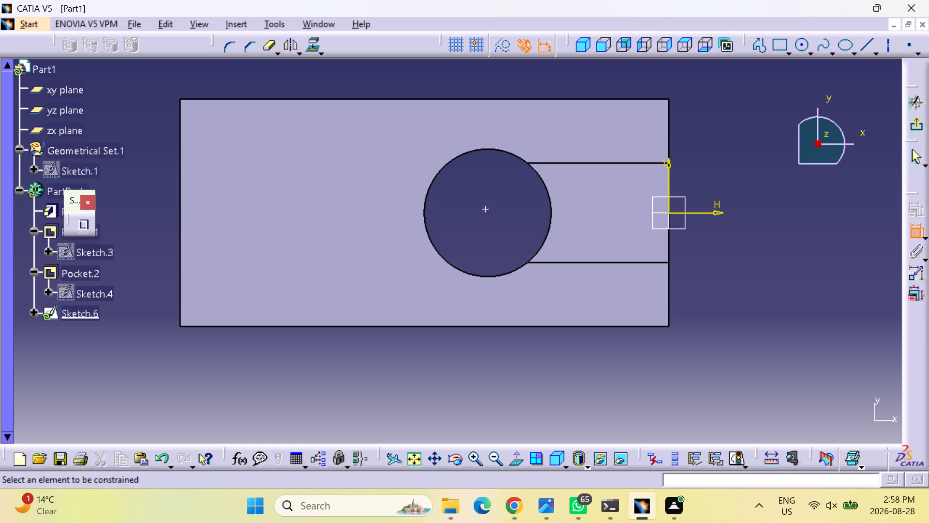
{"action": "left_click", "coordinate": [488, 209]}
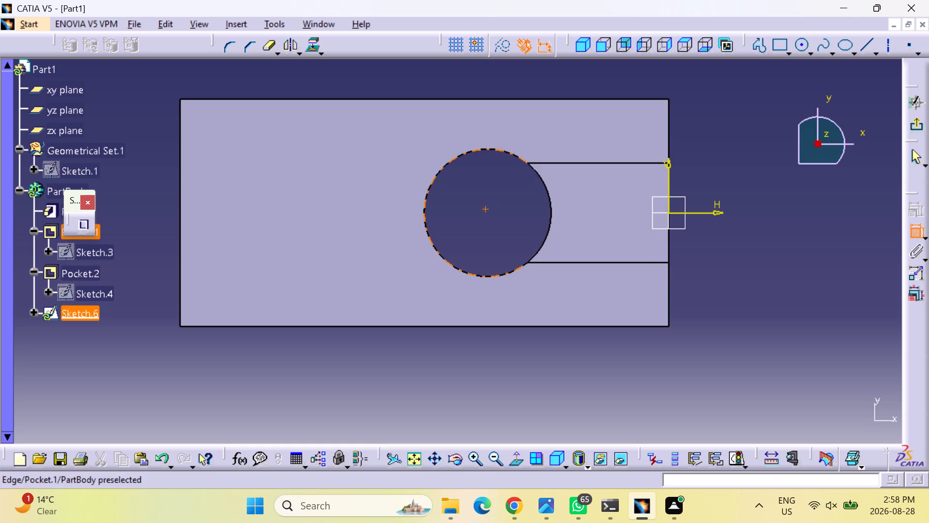
{"action": "left_click", "coordinate": [495, 149]}
{"action": "right_click", "coordinate": [487, 211]}
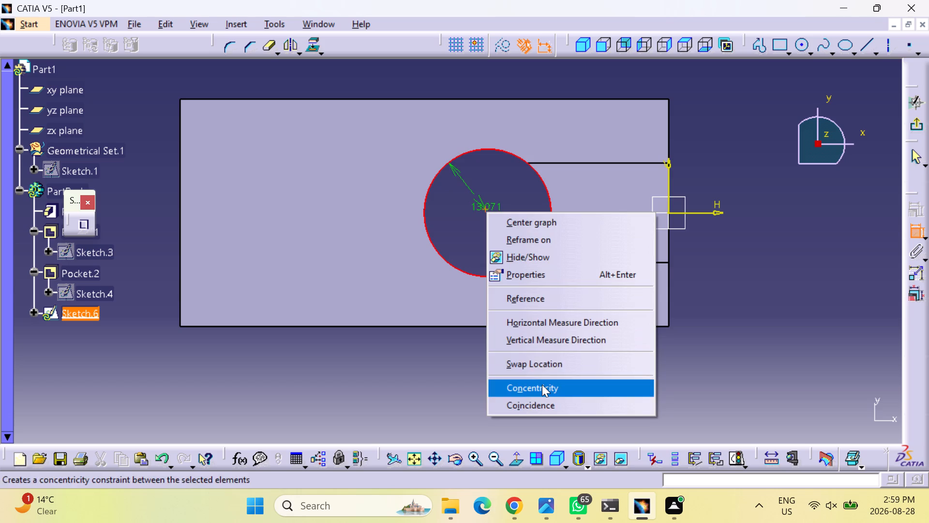
{"action": "left_click", "coordinate": [542, 385]}
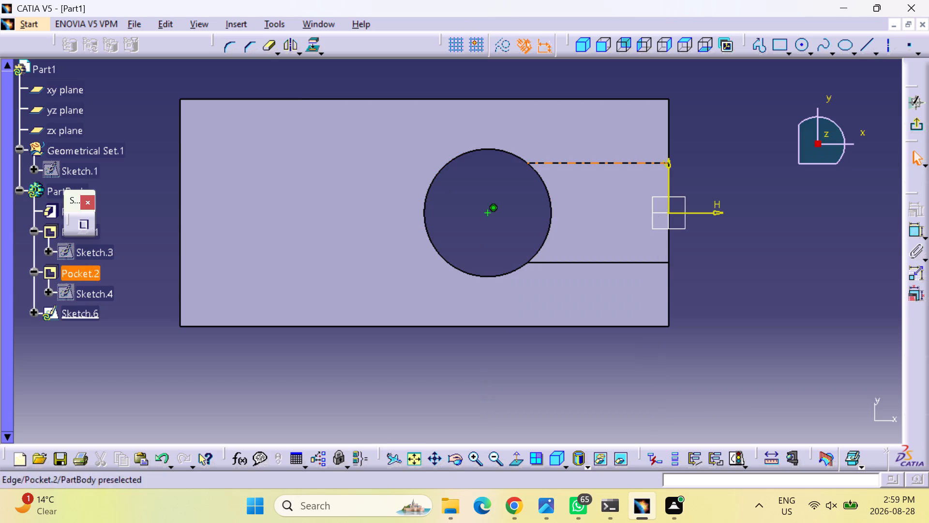
Draw an arc of about 42.4 mm radius centred on the hole's centre point, spanning the block's width on the side away from the notch.
{"action": "left_click", "coordinate": [812, 53]}
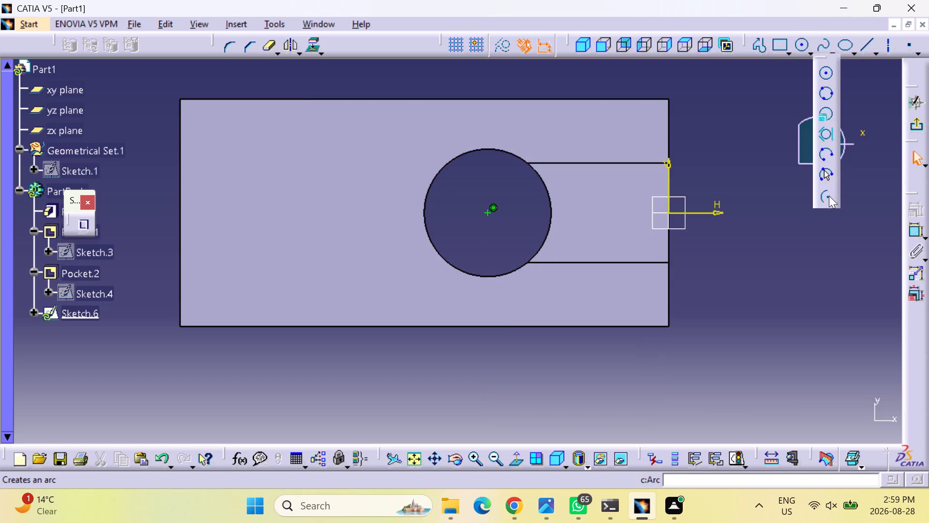
{"action": "left_click", "coordinate": [825, 197]}
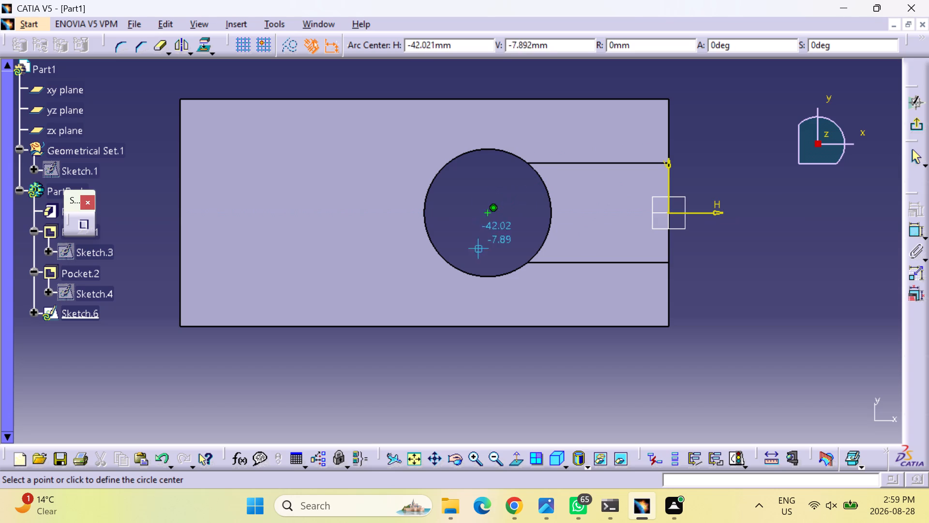
{"action": "left_click", "coordinate": [488, 215]}
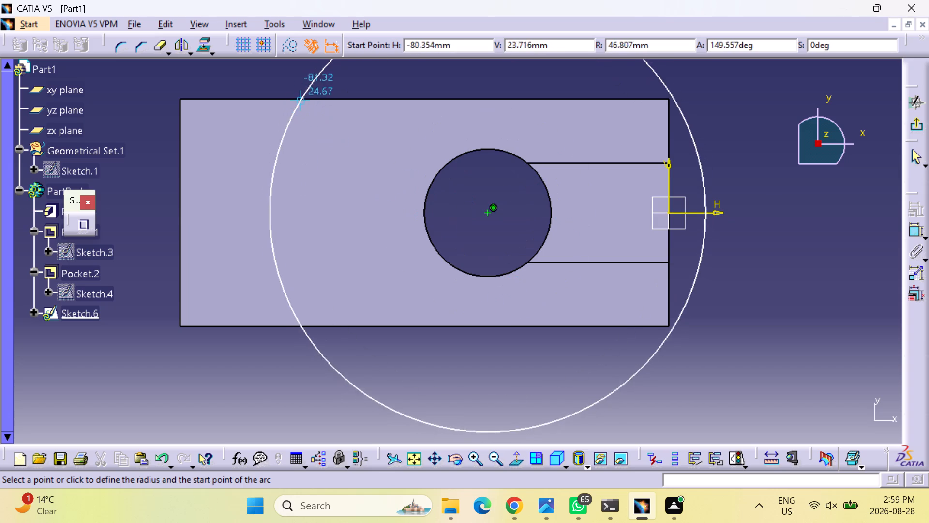
{"action": "left_click", "coordinate": [333, 99]}
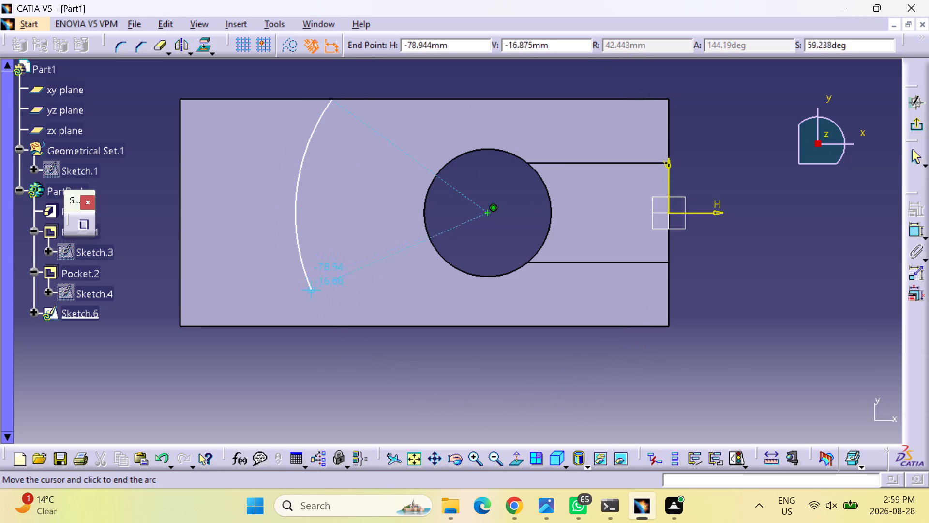
{"action": "left_click", "coordinate": [338, 316]}
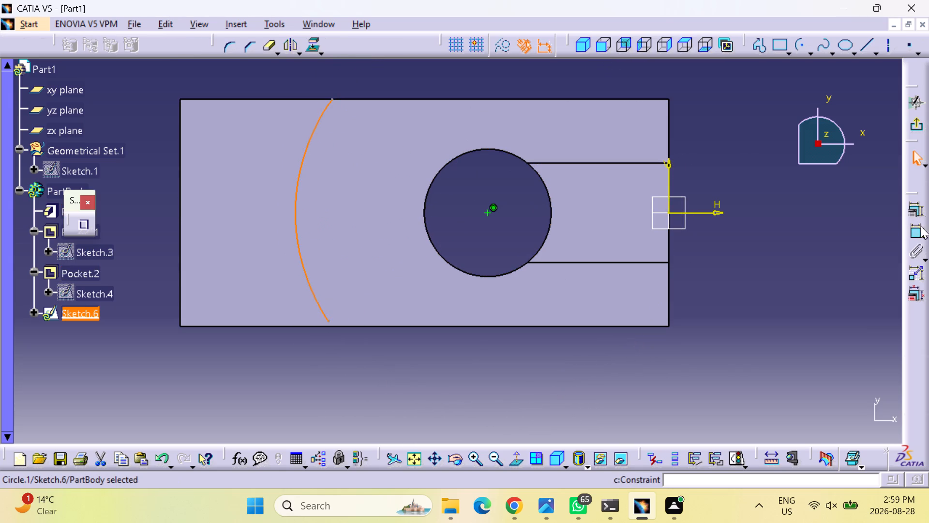
Dimension the arc's radius and set it to 40 mm.
{"action": "left_click", "coordinate": [924, 233]}
{"action": "left_click", "coordinate": [887, 247]}
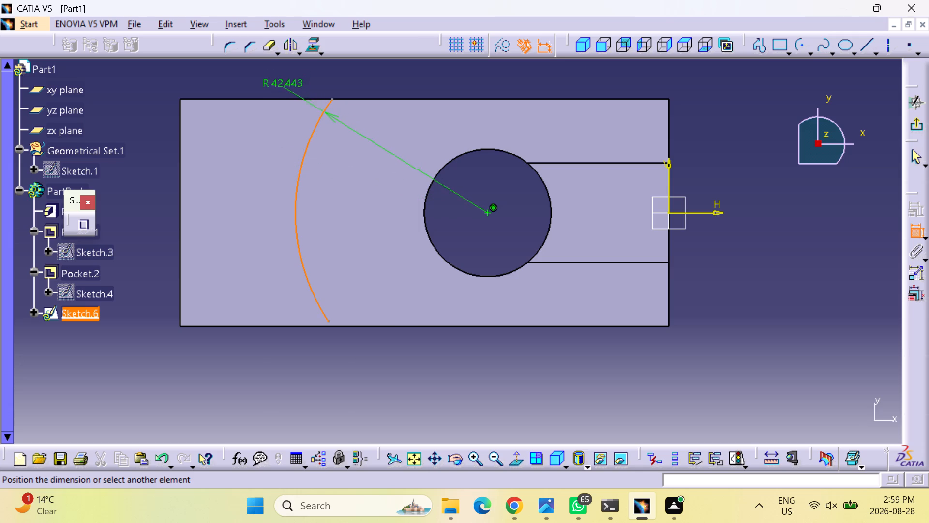
{"action": "left_click", "coordinate": [281, 85]}
{"action": "double_click", "coordinate": [283, 82]}
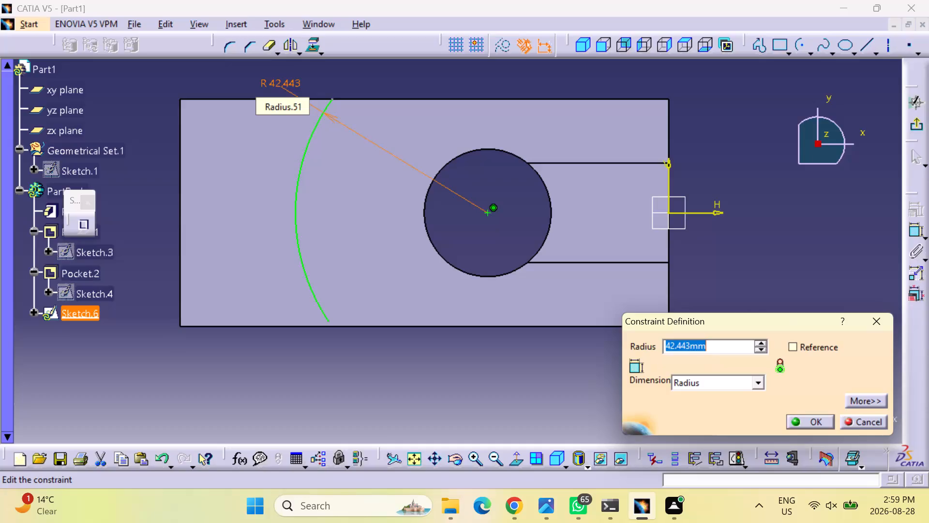
{"action": "type", "text": "40"}
{"action": "key", "text": "Return"}
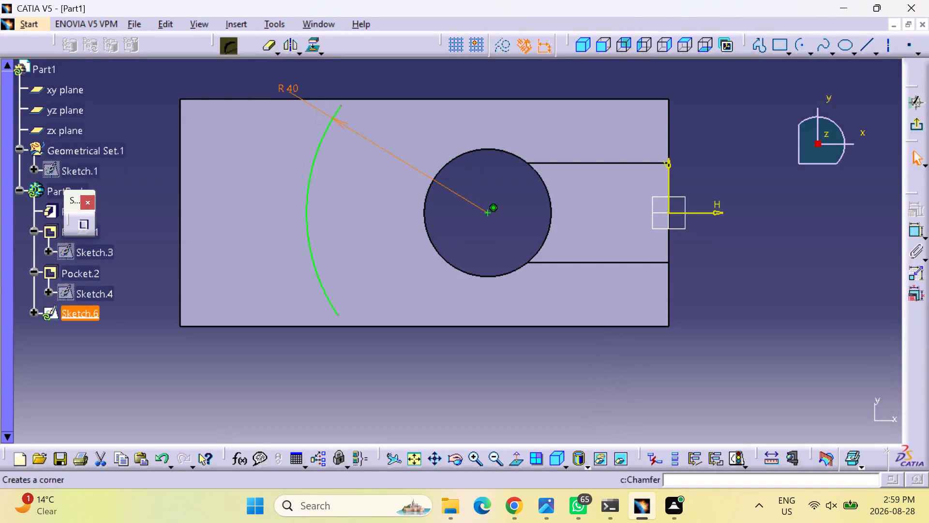
Make both endpoints of the R 40 arc coincident with the block's two long edges.
{"action": "left_click", "coordinate": [911, 227]}
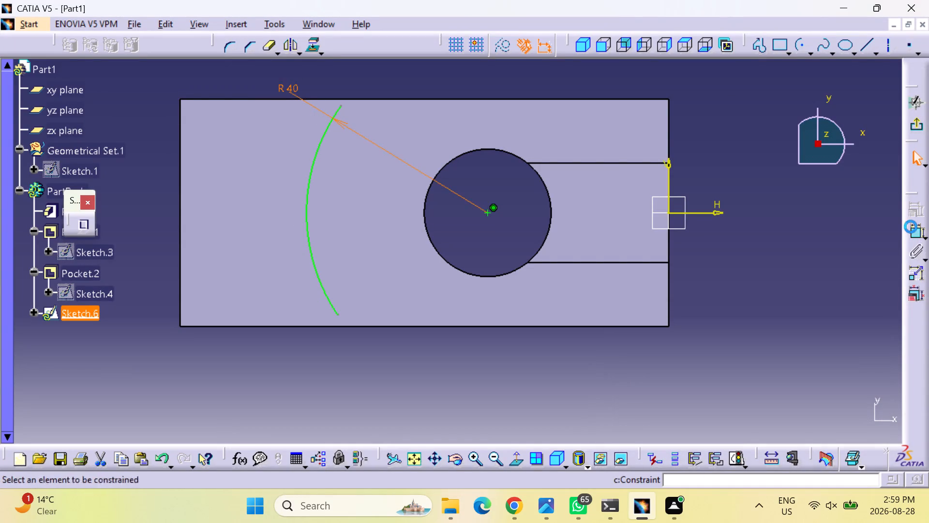
{"action": "left_click", "coordinate": [341, 107]}
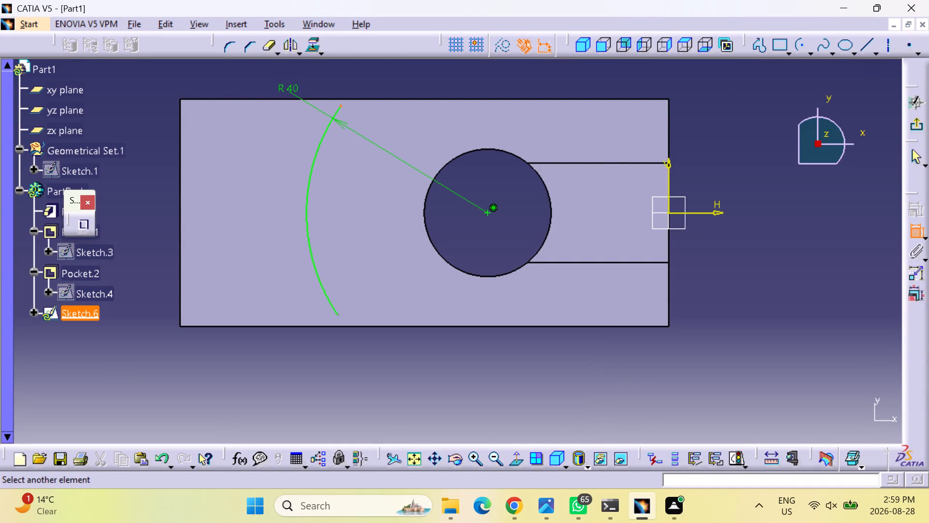
{"action": "left_click", "coordinate": [349, 98]}
{"action": "right_click", "coordinate": [348, 99]}
{"action": "left_click", "coordinate": [393, 230]}
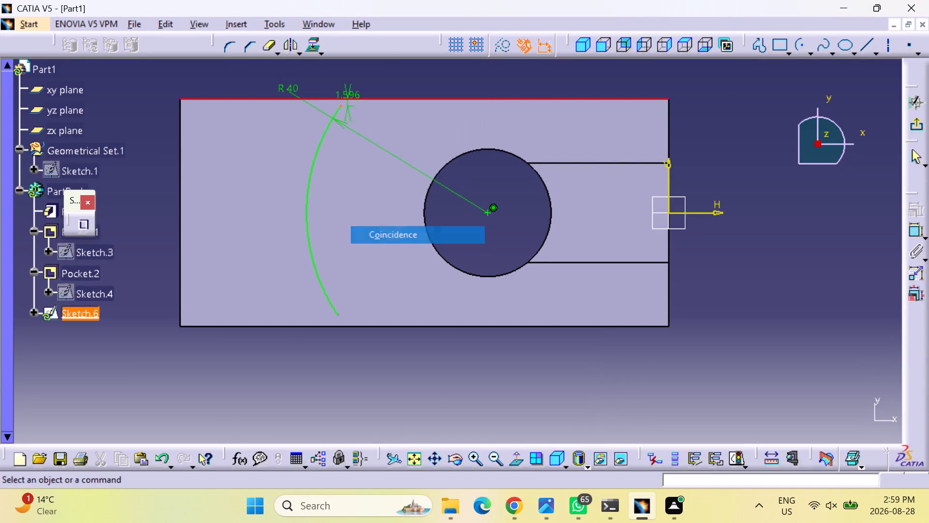
{"action": "left_click", "coordinate": [916, 231]}
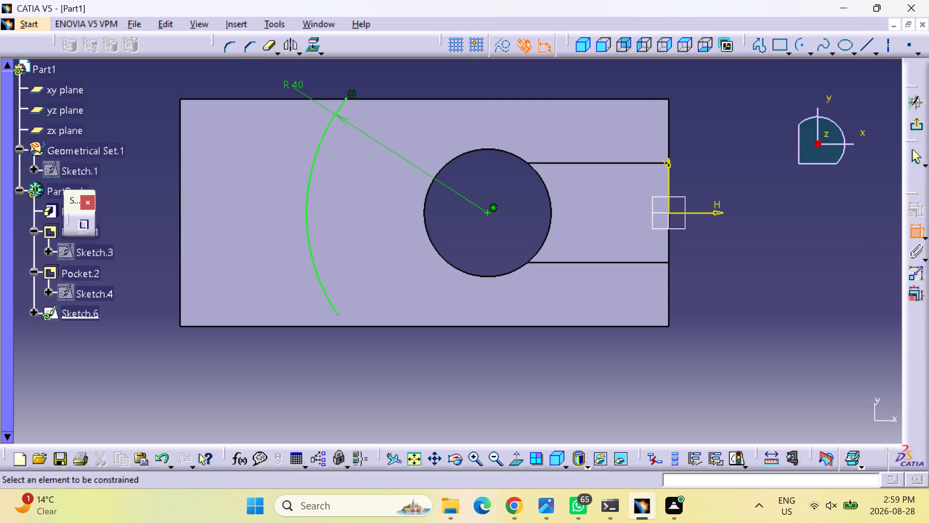
{"action": "left_click", "coordinate": [339, 315]}
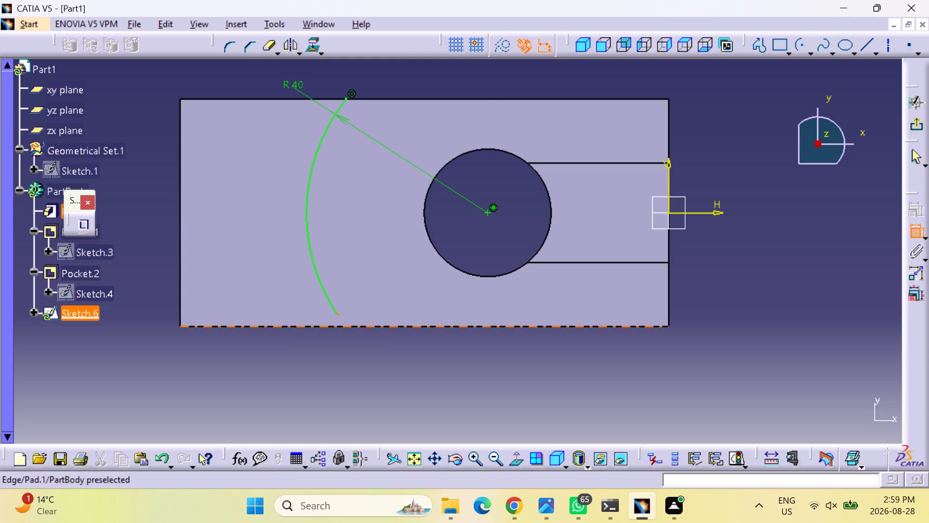
{"action": "left_click", "coordinate": [345, 324]}
{"action": "right_click", "coordinate": [340, 316]}
{"action": "left_click", "coordinate": [411, 446]}
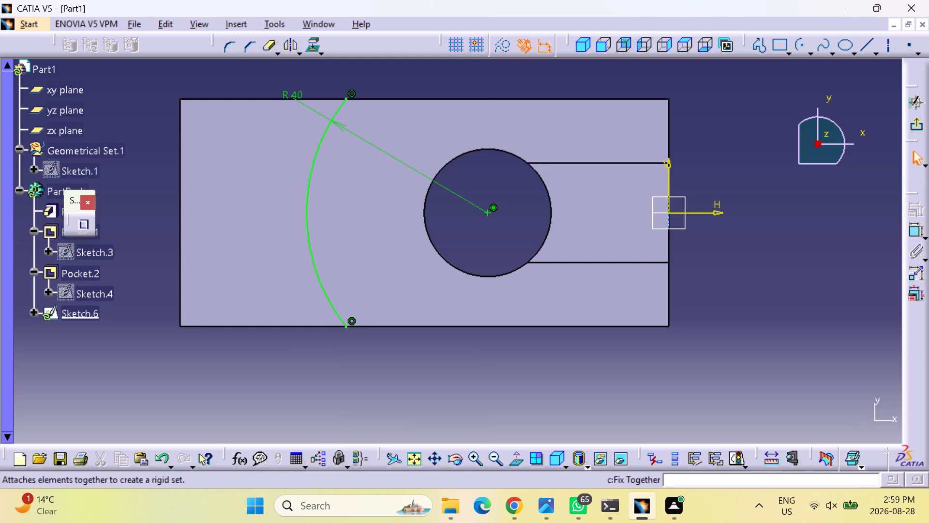
Draw a second arc of about 54.9 mm radius from the same centre point, outside the R 40 arc.
{"action": "left_click", "coordinate": [796, 45]}
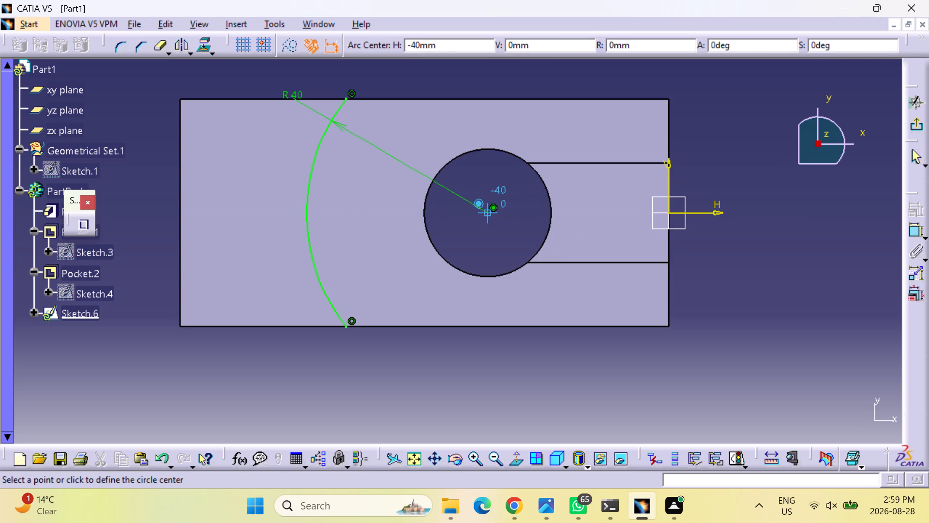
{"action": "left_click", "coordinate": [488, 213]}
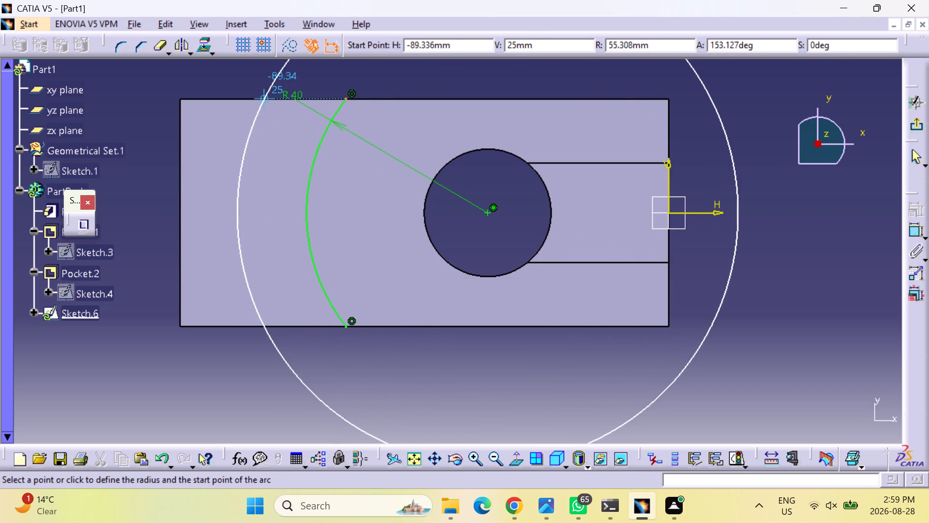
{"action": "left_click", "coordinate": [261, 111]}
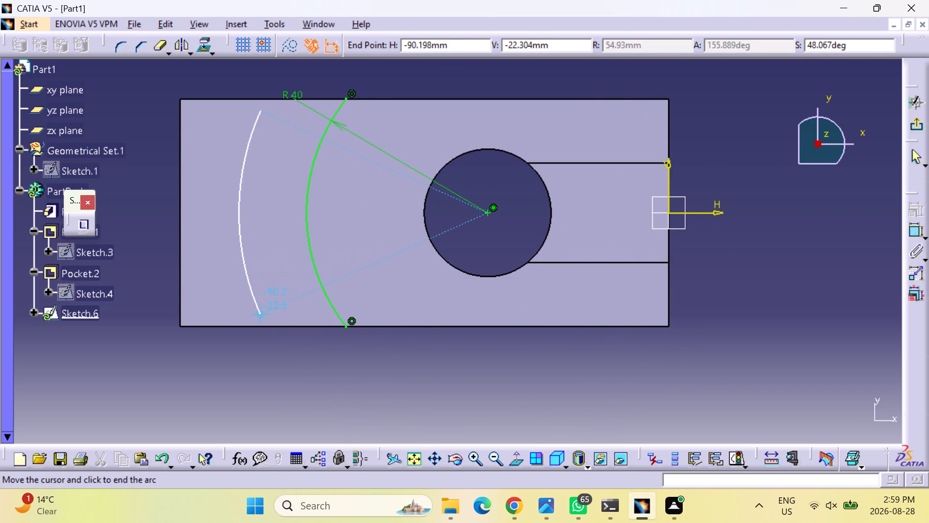
{"action": "left_click", "coordinate": [259, 316]}
Dimension the outer arc's radius and set it to 60 mm.
{"action": "left_click", "coordinate": [914, 232]}
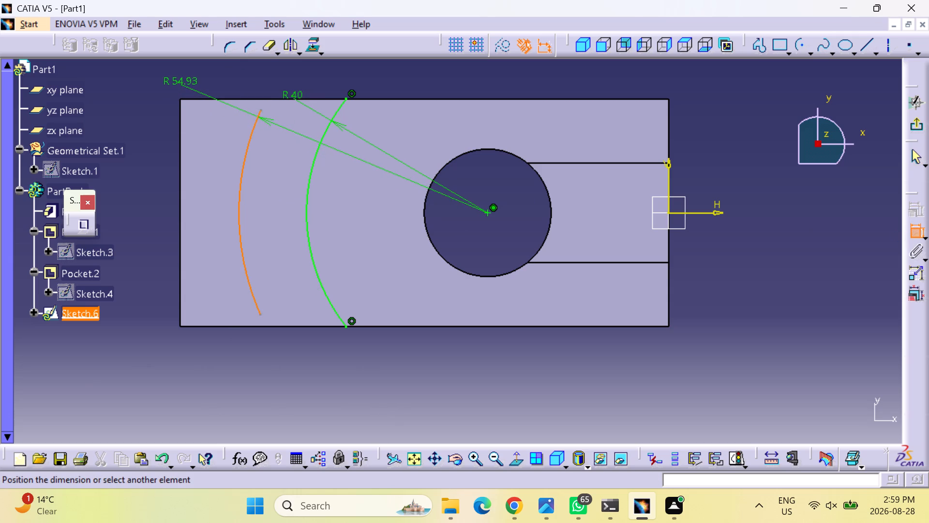
{"action": "left_click", "coordinate": [180, 85]}
{"action": "double_click", "coordinate": [180, 76]}
{"action": "type", "text": "60"}
{"action": "key", "text": "Return"}
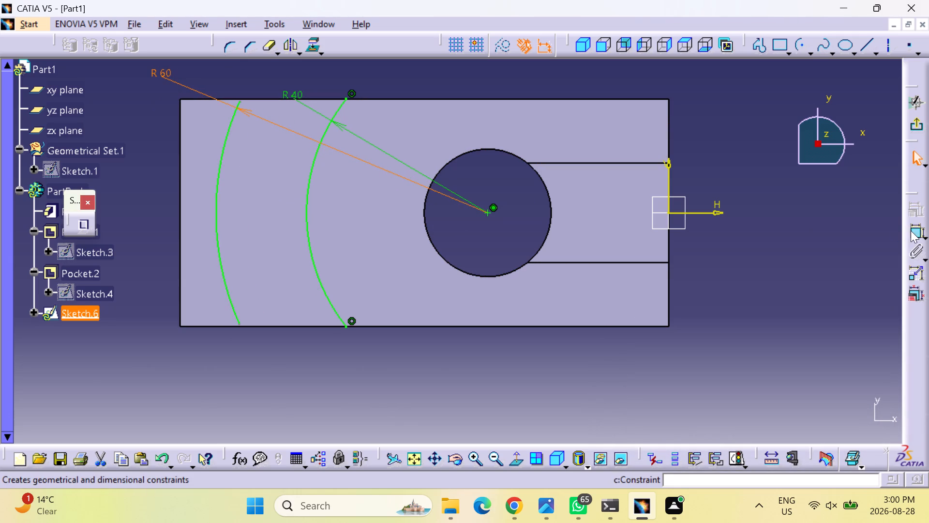
Make both endpoints of the R 60 arc coincident with the block's two long edges.
{"action": "left_click", "coordinate": [919, 236]}
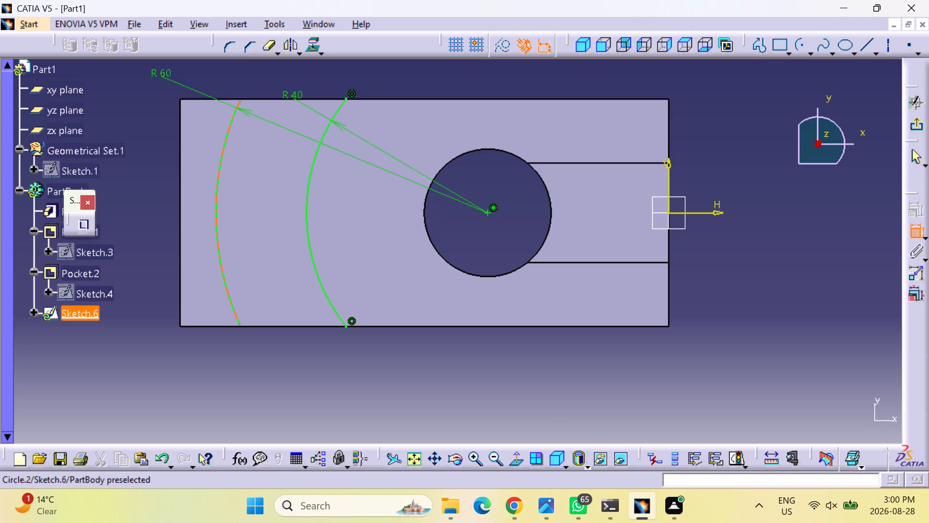
{"action": "left_click", "coordinate": [240, 100]}
{"action": "left_click", "coordinate": [249, 99]}
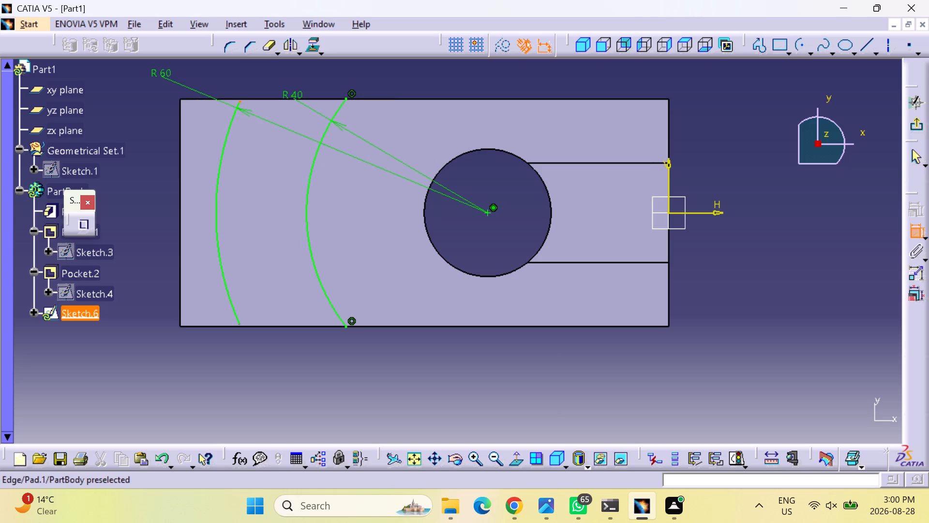
{"action": "right_click_drag", "start_coordinate": [255, 117], "coordinate": [255, 122]}
{"action": "left_click", "coordinate": [297, 251]}
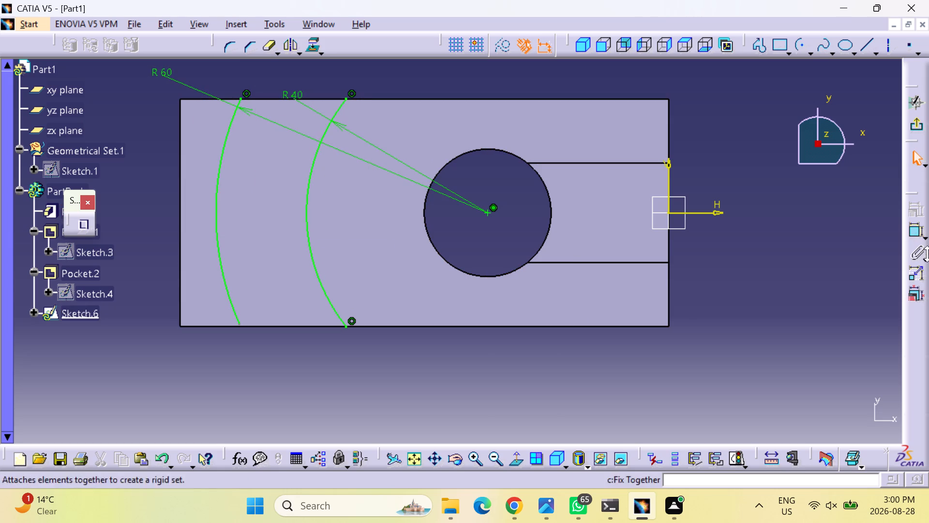
{"action": "left_click", "coordinate": [913, 228]}
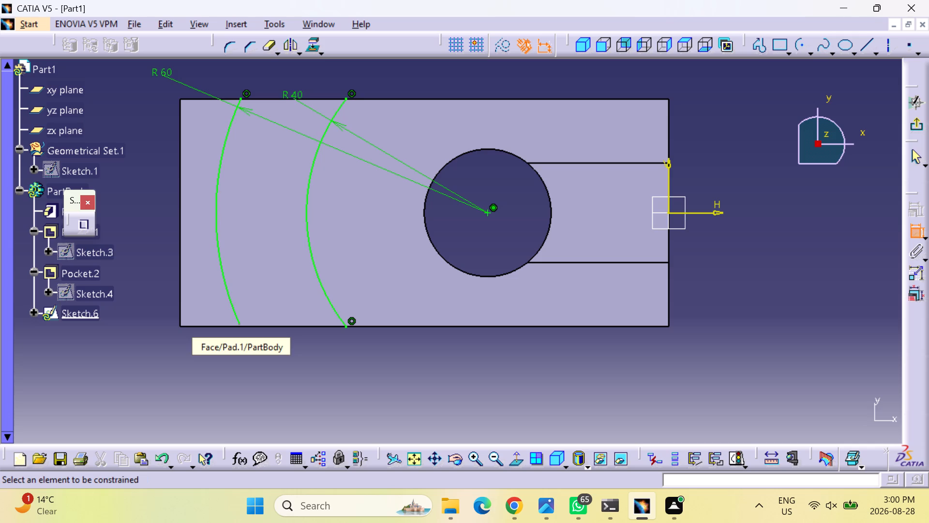
{"action": "left_click", "coordinate": [239, 323]}
{"action": "left_click", "coordinate": [248, 325]}
{"action": "right_click", "coordinate": [248, 319]}
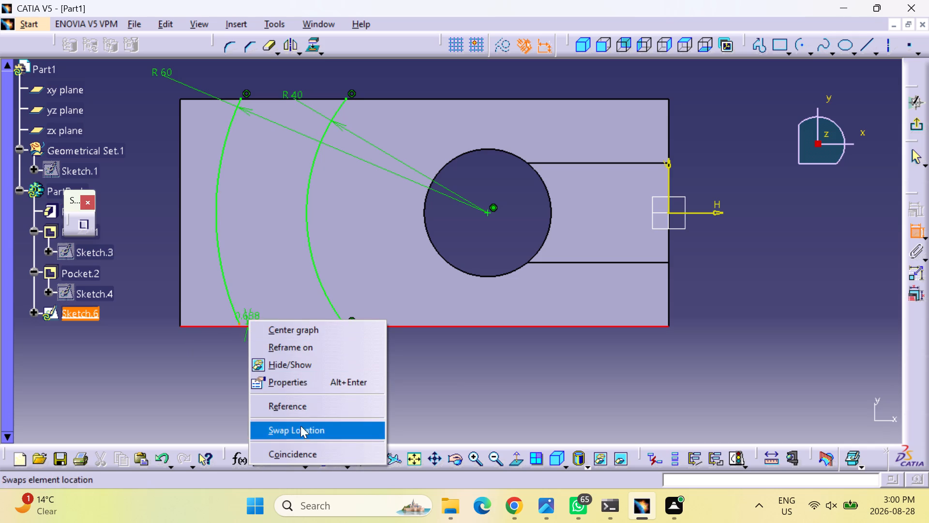
{"action": "left_click", "coordinate": [300, 455]}
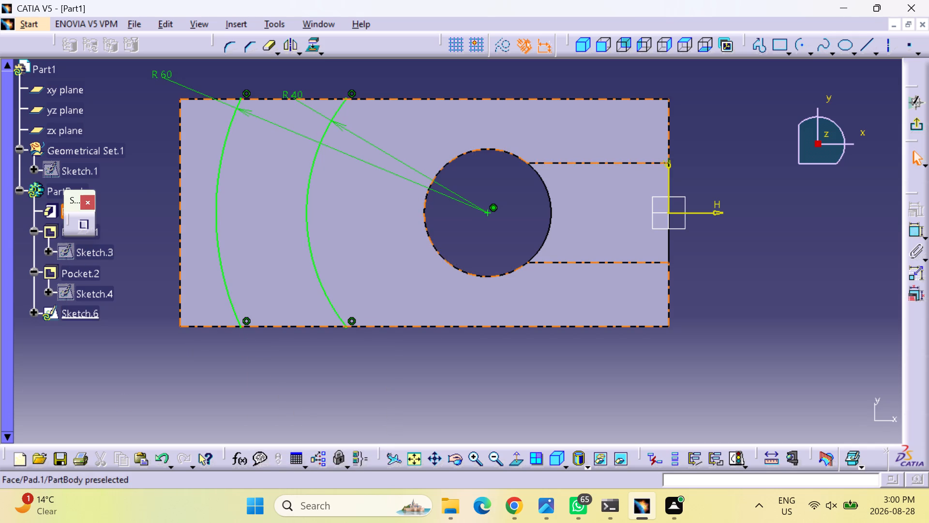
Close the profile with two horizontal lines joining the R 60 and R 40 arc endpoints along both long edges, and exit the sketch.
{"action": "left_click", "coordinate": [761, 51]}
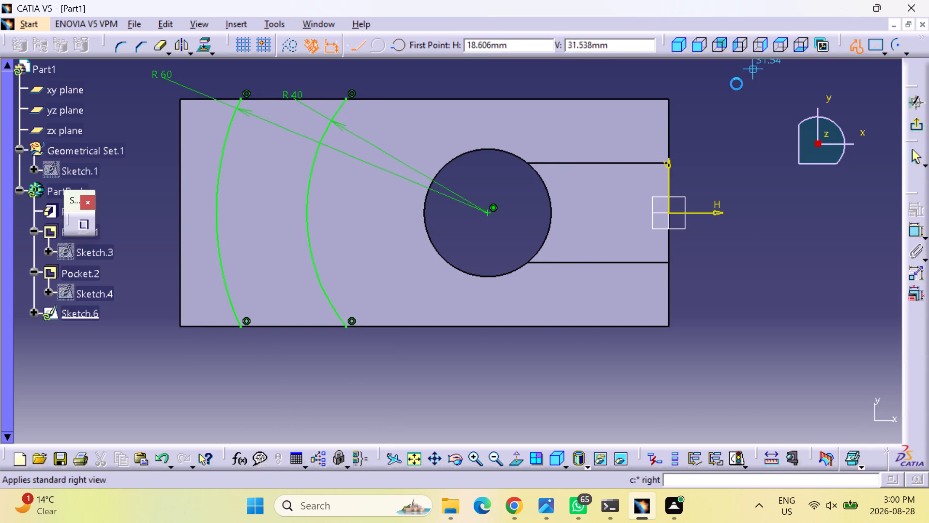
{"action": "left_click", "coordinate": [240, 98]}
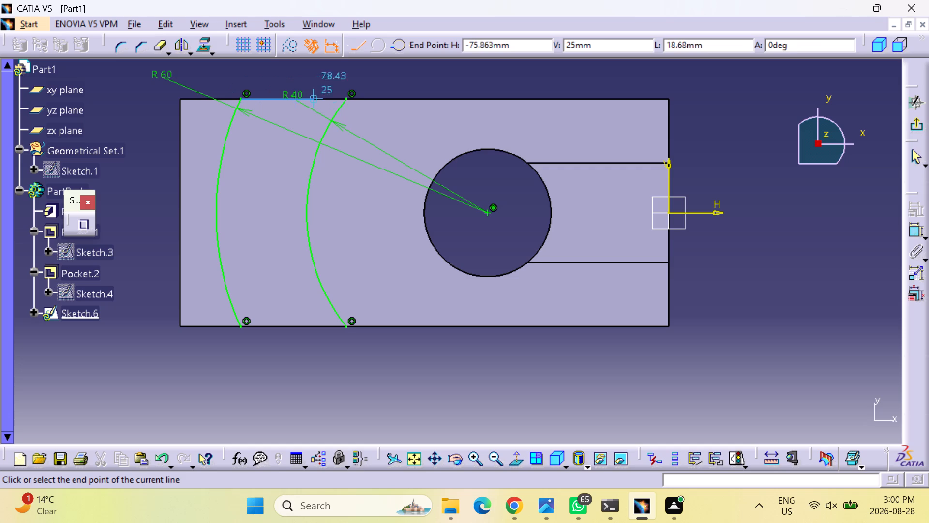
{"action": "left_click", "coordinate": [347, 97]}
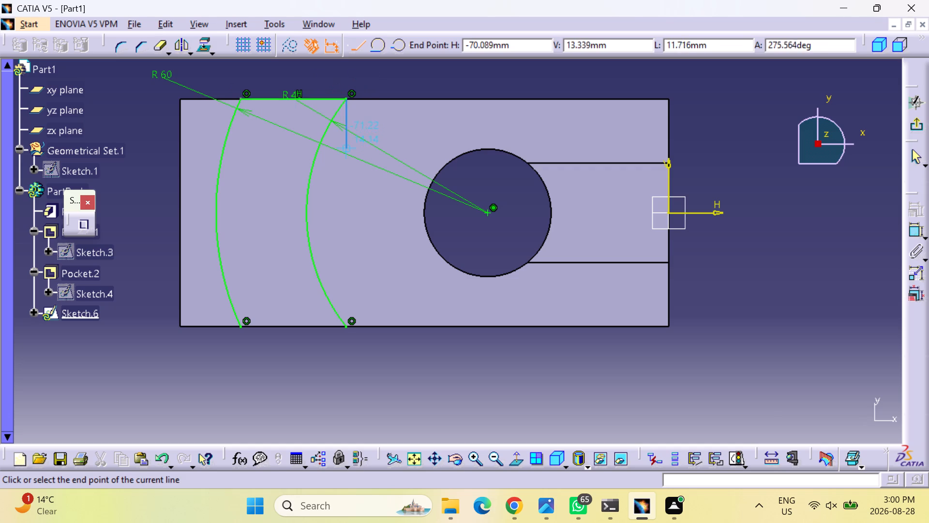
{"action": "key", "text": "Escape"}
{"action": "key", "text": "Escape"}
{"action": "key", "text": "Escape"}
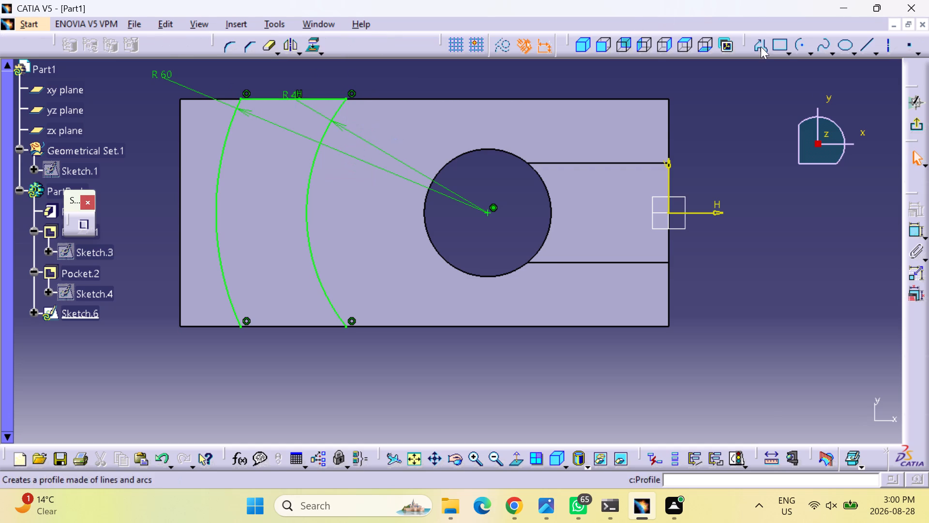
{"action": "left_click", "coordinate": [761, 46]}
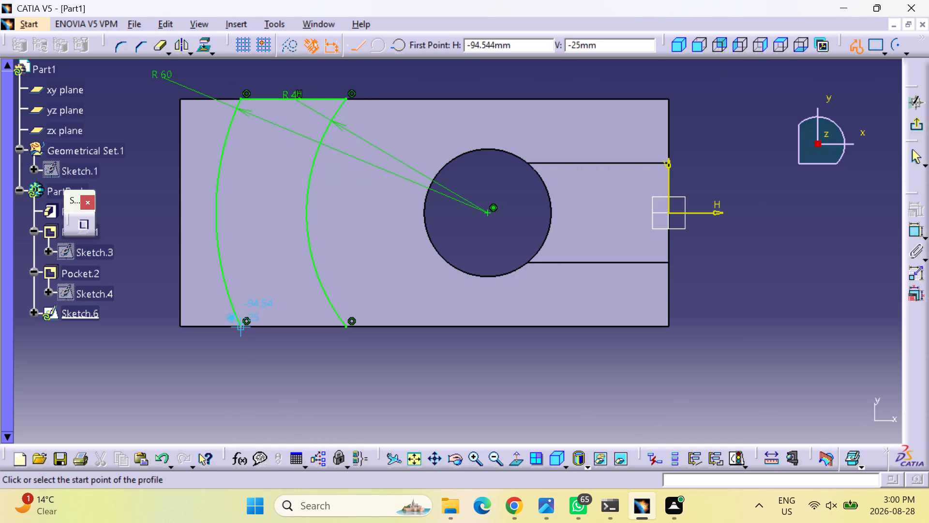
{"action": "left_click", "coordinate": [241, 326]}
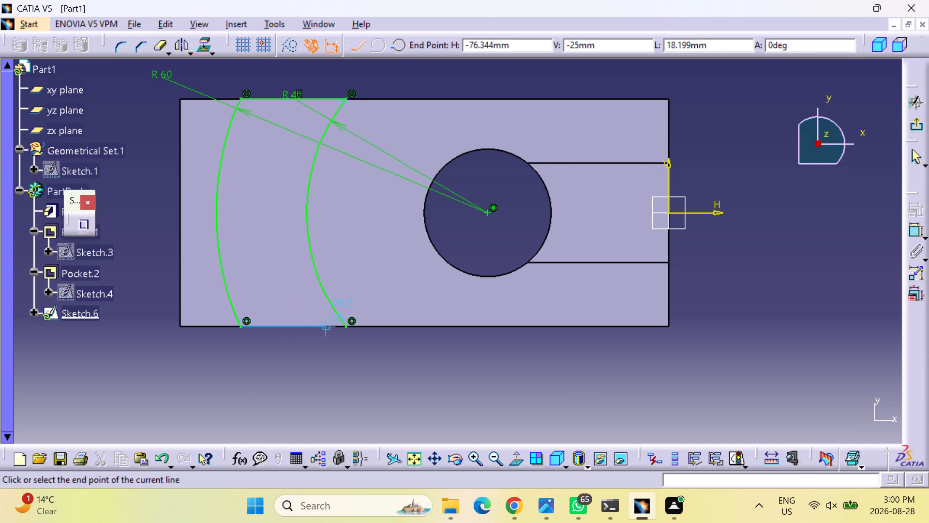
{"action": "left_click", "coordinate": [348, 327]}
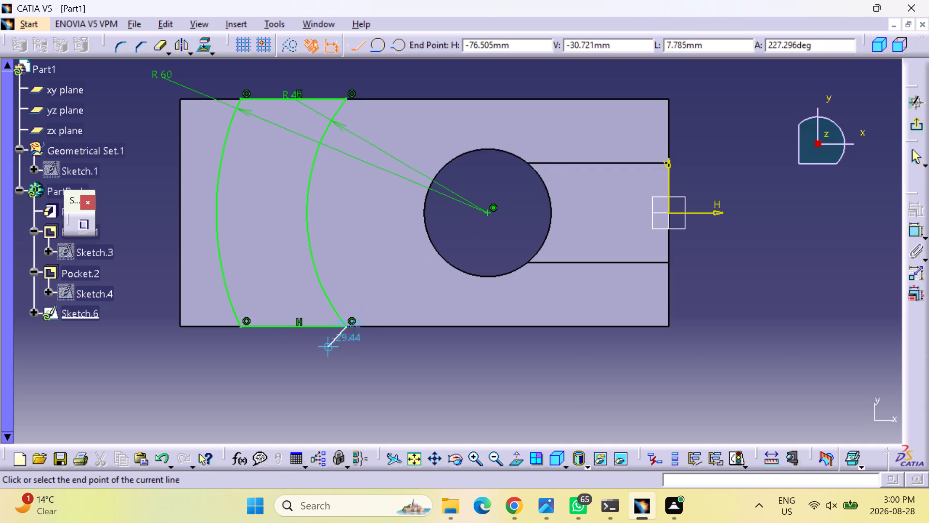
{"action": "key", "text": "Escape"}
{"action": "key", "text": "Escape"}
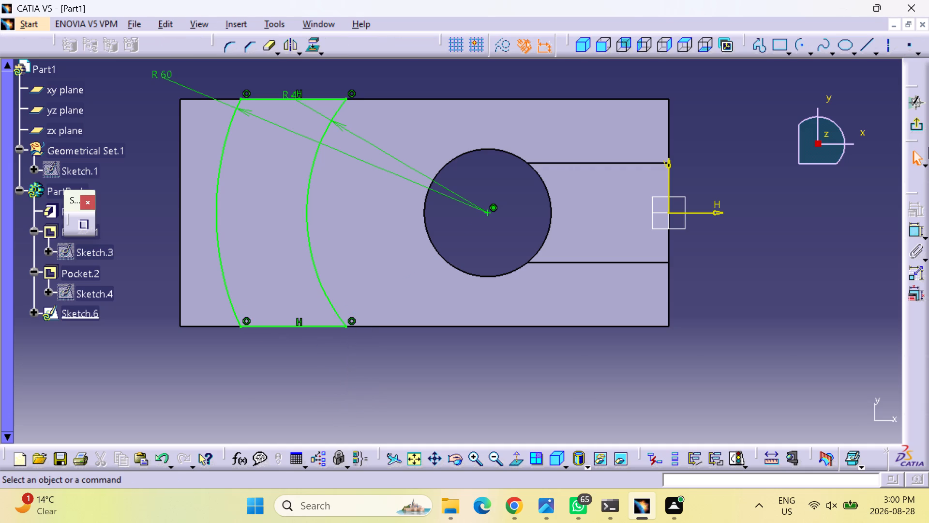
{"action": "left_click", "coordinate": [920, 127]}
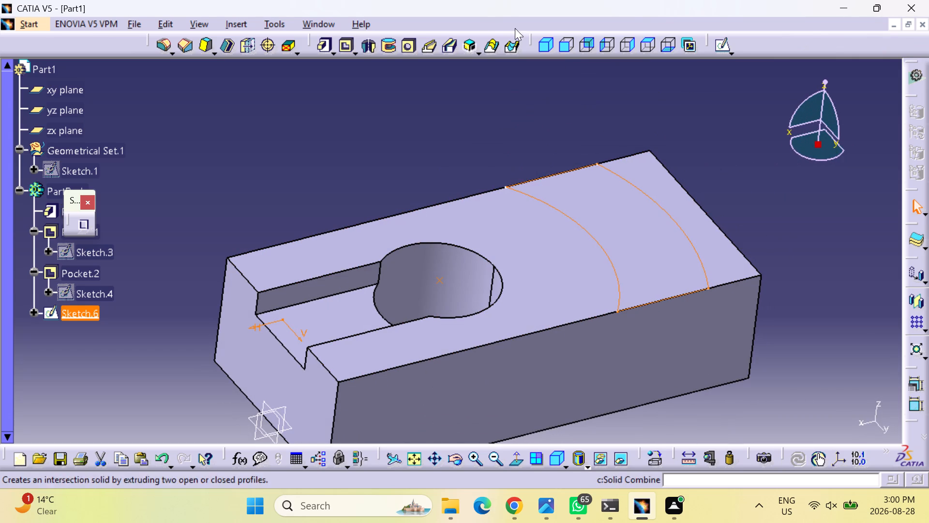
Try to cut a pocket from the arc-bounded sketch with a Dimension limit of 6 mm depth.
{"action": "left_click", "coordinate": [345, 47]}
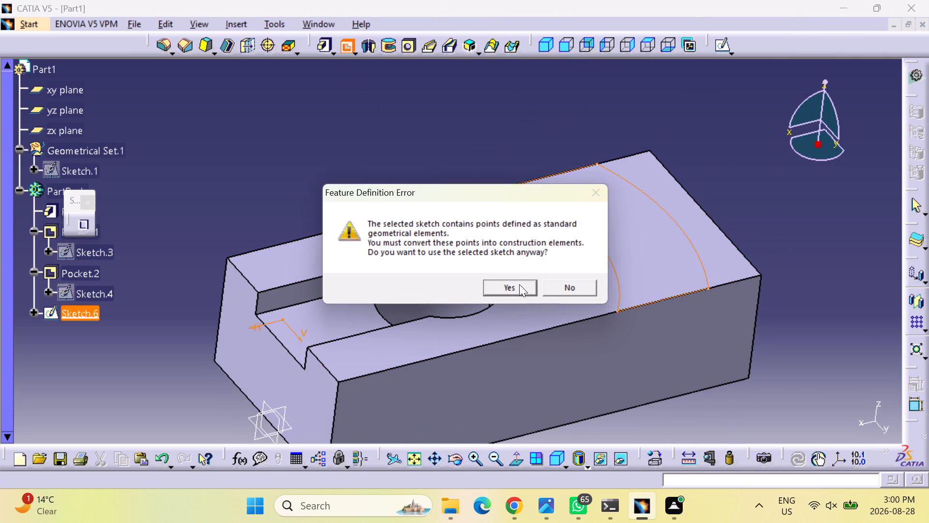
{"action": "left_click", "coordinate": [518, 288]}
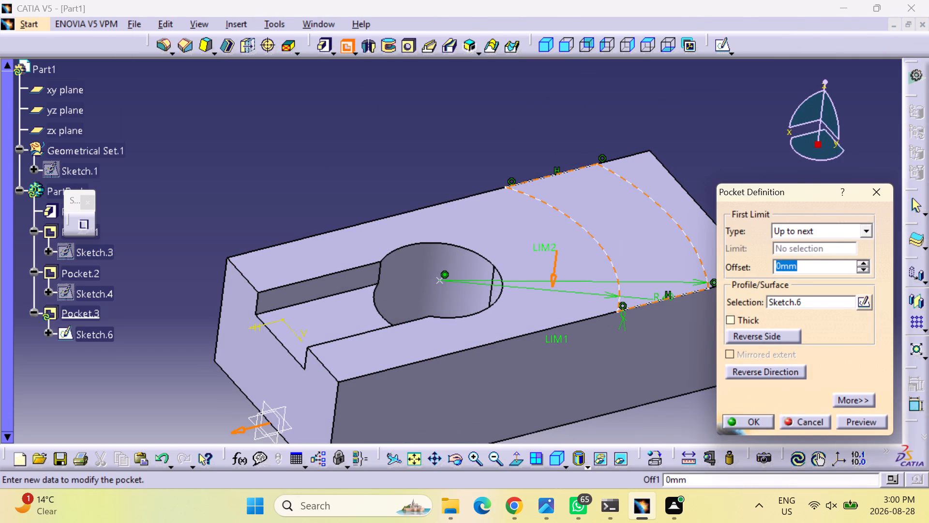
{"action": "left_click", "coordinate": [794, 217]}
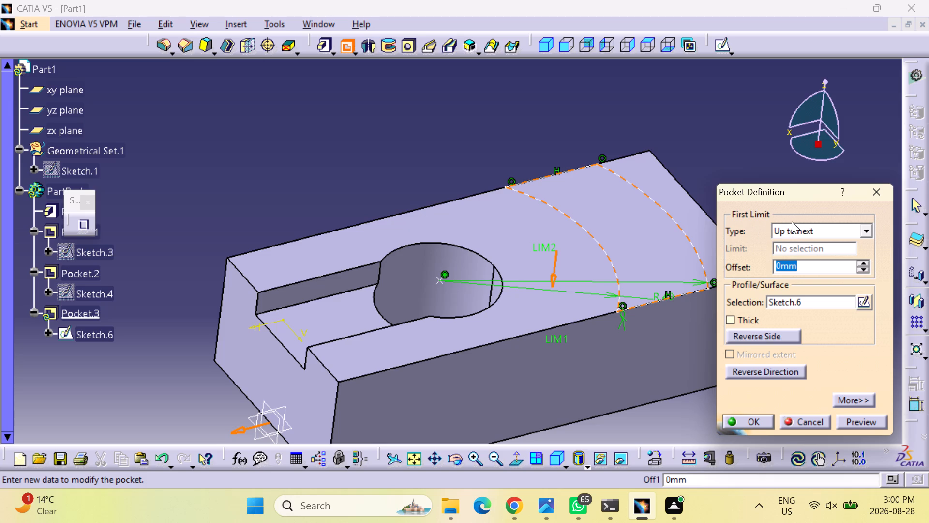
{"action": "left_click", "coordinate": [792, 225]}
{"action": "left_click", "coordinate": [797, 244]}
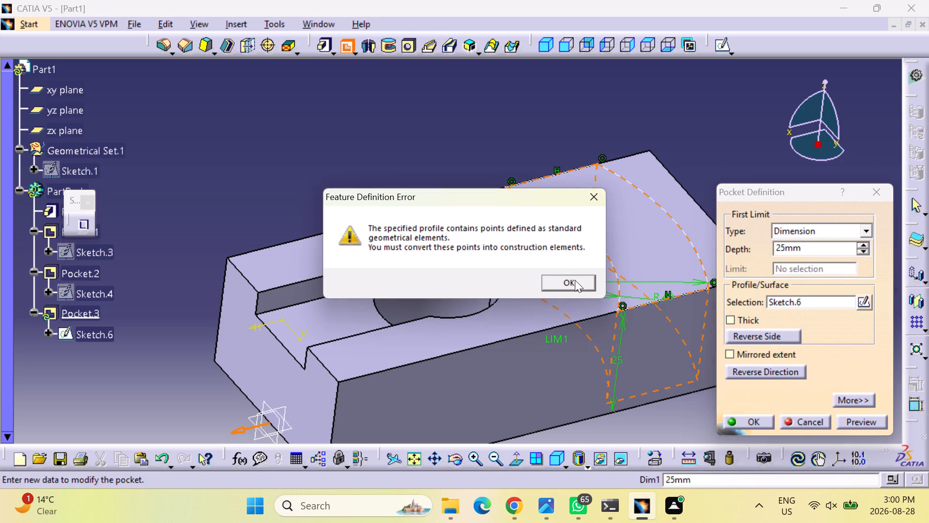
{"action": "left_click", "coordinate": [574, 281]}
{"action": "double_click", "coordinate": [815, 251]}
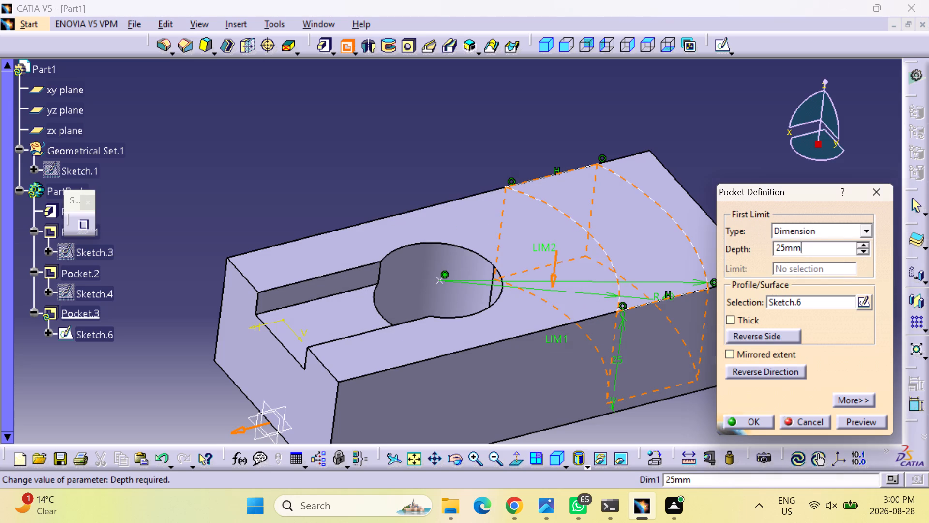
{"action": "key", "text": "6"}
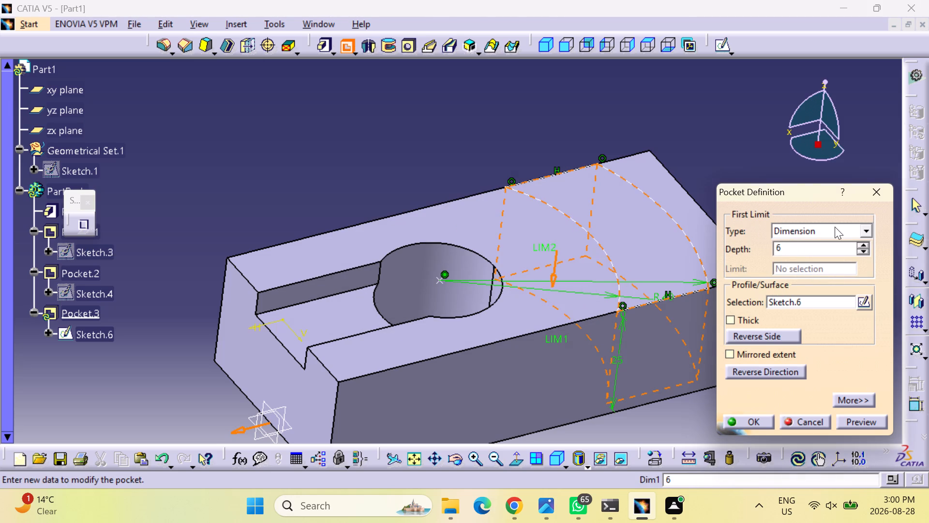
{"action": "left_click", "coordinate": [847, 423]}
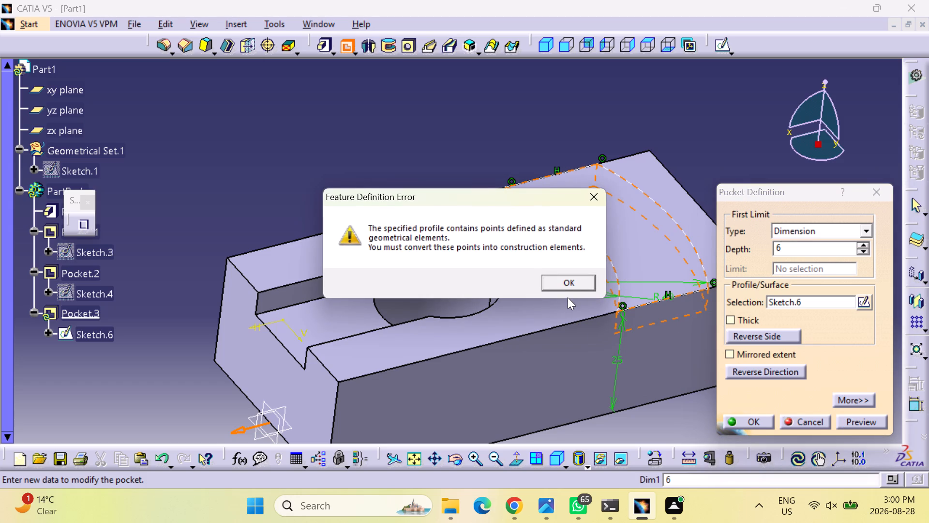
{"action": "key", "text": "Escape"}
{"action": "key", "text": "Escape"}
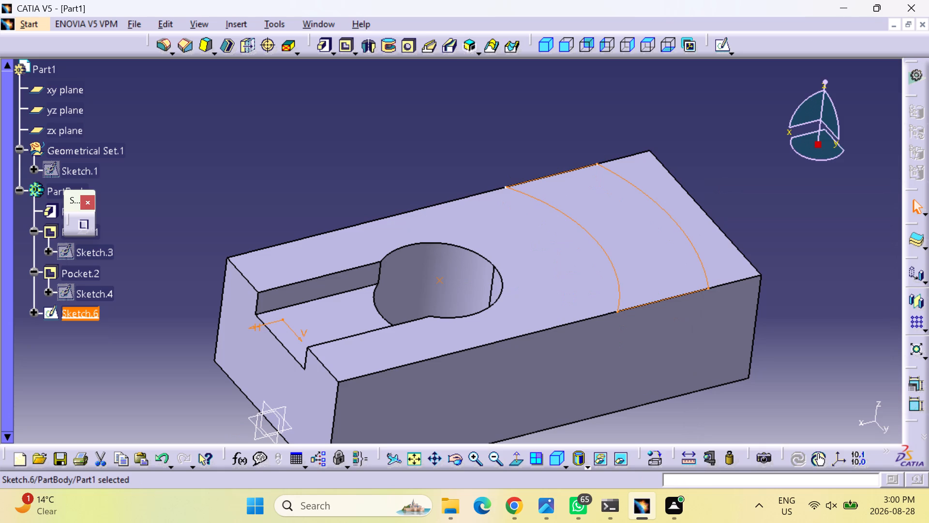
Undo the creation of the R 40 and R 60 arc sketch.
{"action": "key", "text": "ctrl+z"}
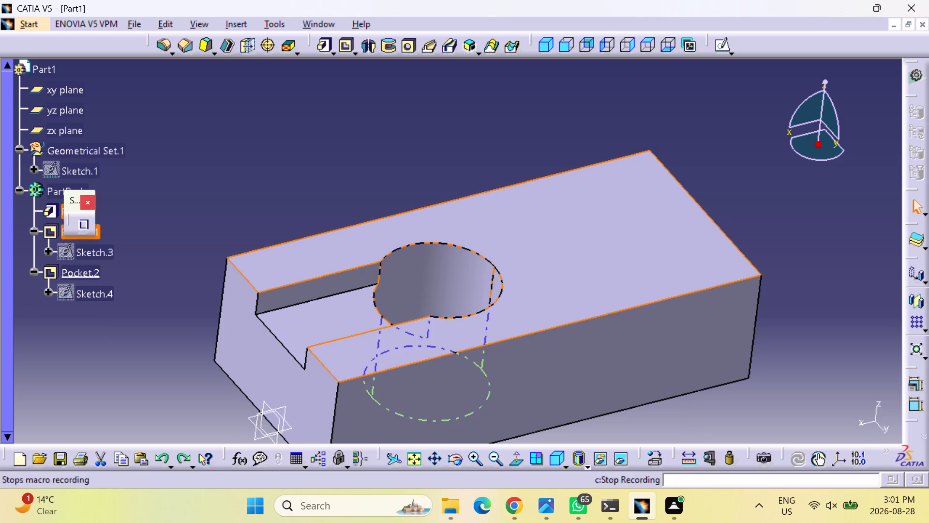
In a new sketch on the block's top face, draw two concentric circles about 69.8 and 95.5 mm in diameter, centred on the hole.
{"action": "left_click", "coordinate": [644, 230]}
{"action": "left_click", "coordinate": [638, 250]}
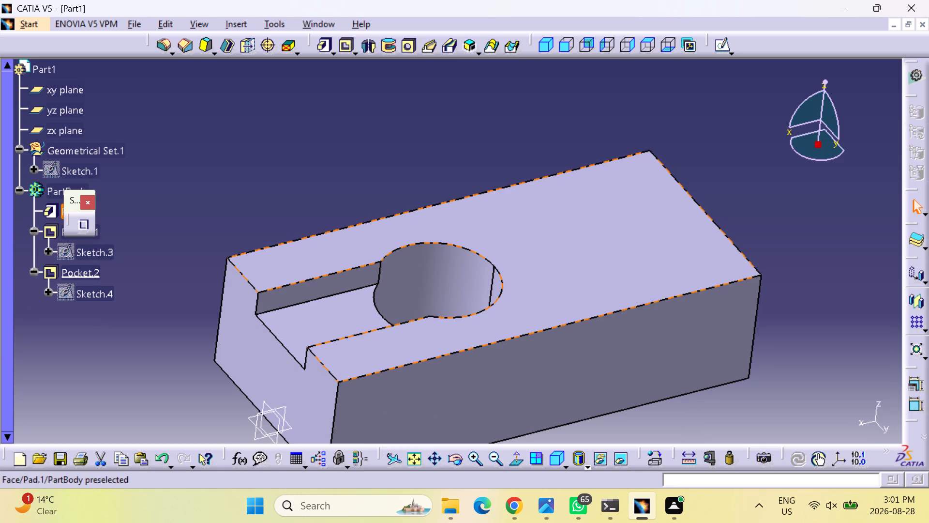
{"action": "left_click", "coordinate": [722, 47]}
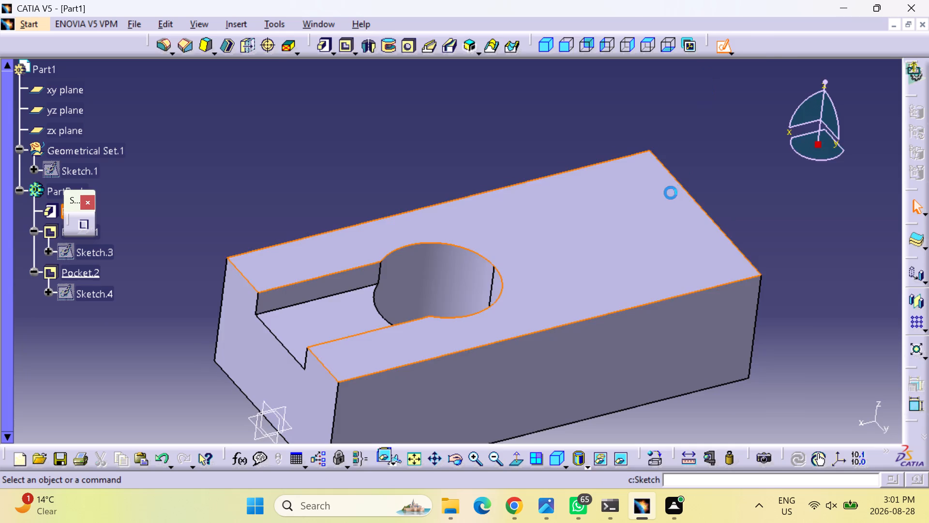
{"action": "scroll", "coordinate": [254, 193], "scroll_direction": "up", "scroll_amount": 1}
{"action": "scroll", "coordinate": [287, 512], "scroll_direction": "down", "scroll_amount": 1}
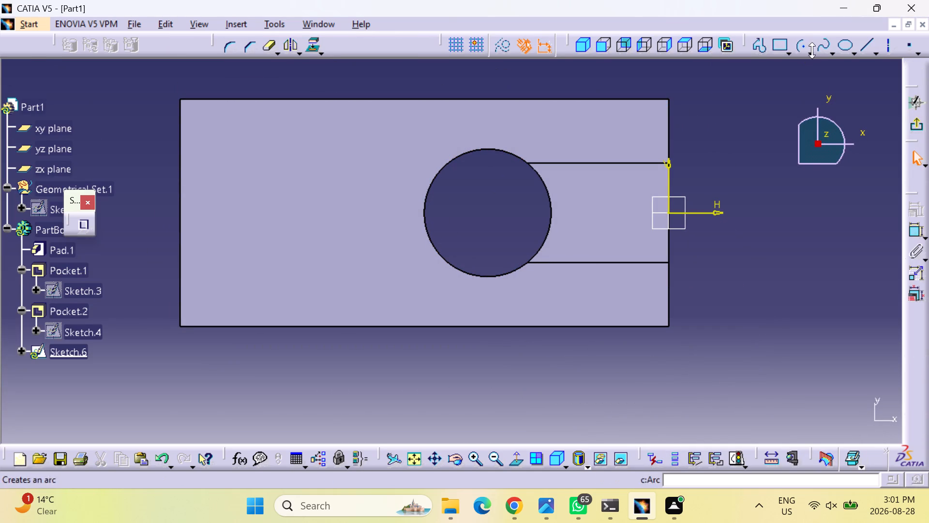
{"action": "left_click", "coordinate": [810, 53]}
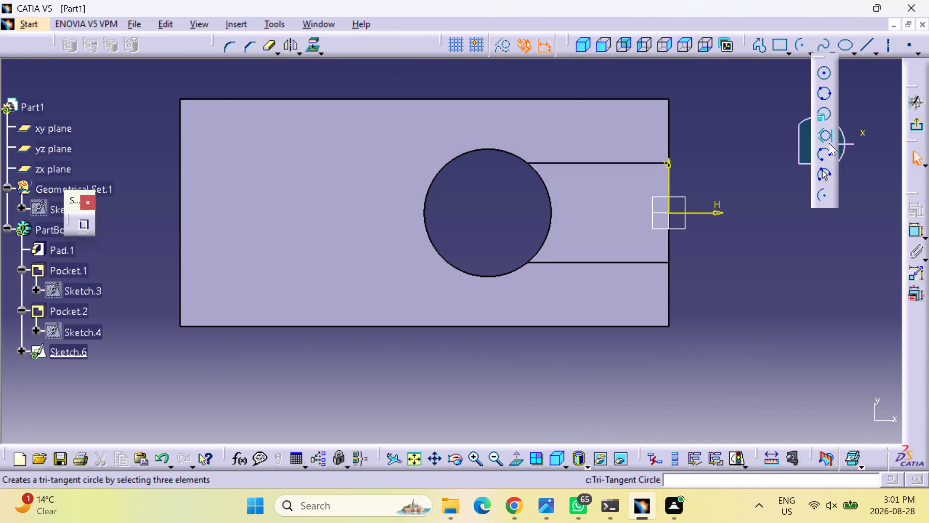
{"action": "left_click", "coordinate": [825, 77]}
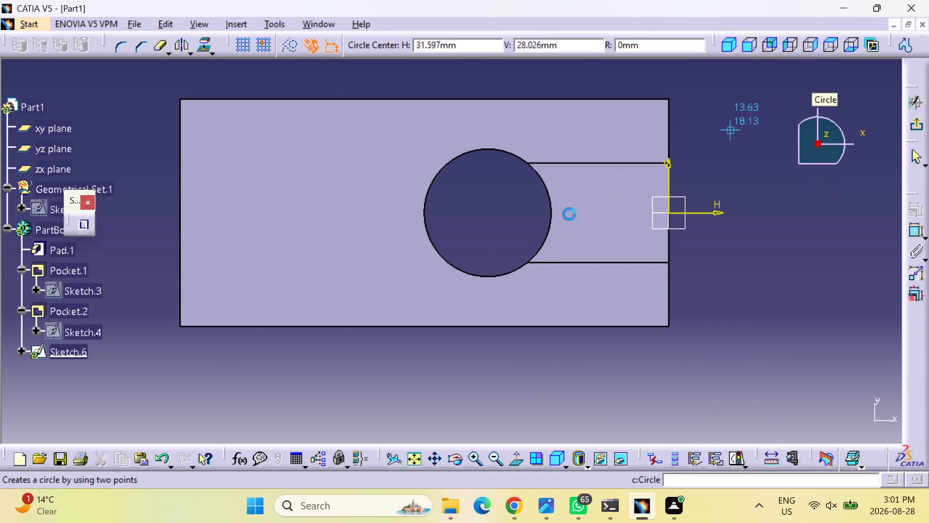
{"action": "left_click", "coordinate": [486, 211]}
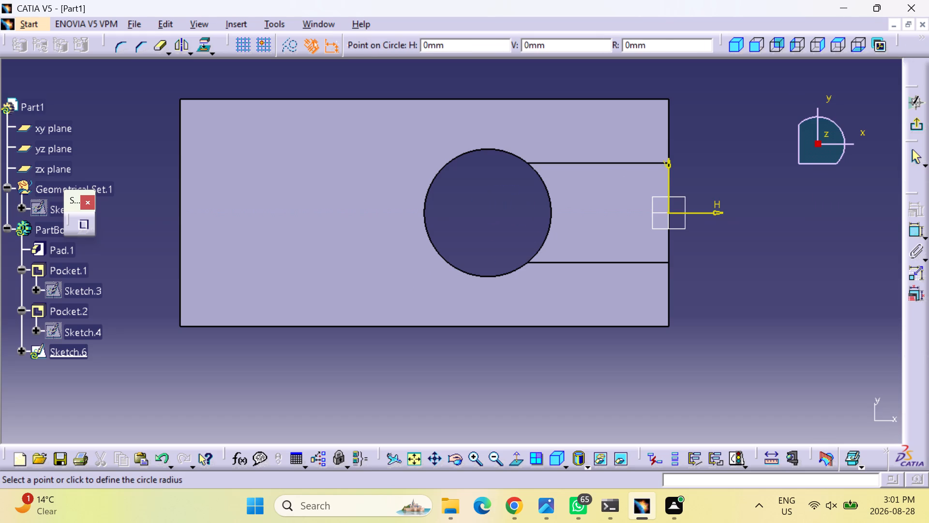
{"action": "left_click", "coordinate": [544, 360]}
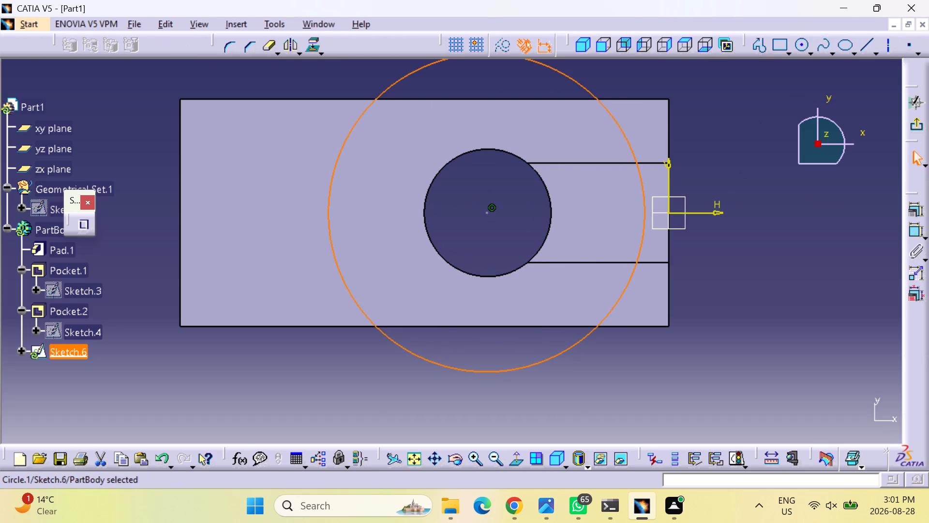
{"action": "left_click", "coordinate": [801, 48]}
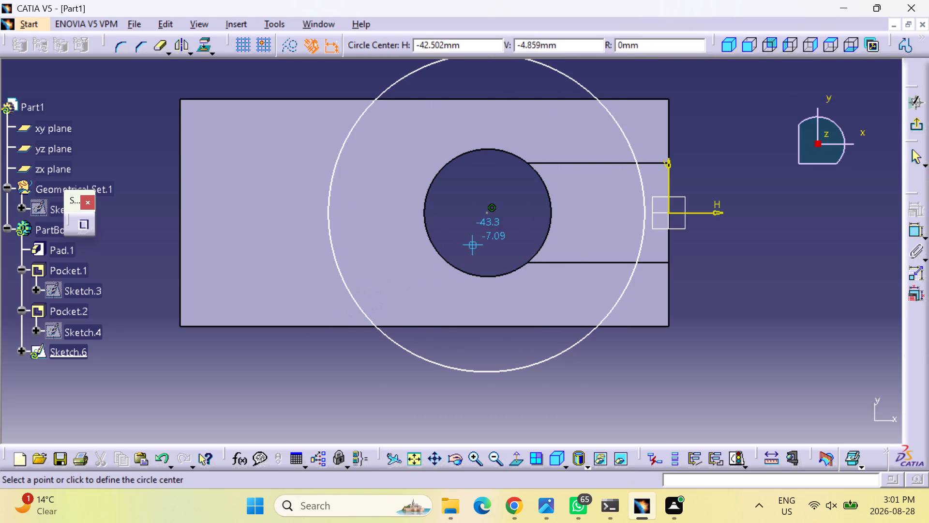
{"action": "left_click", "coordinate": [485, 213]}
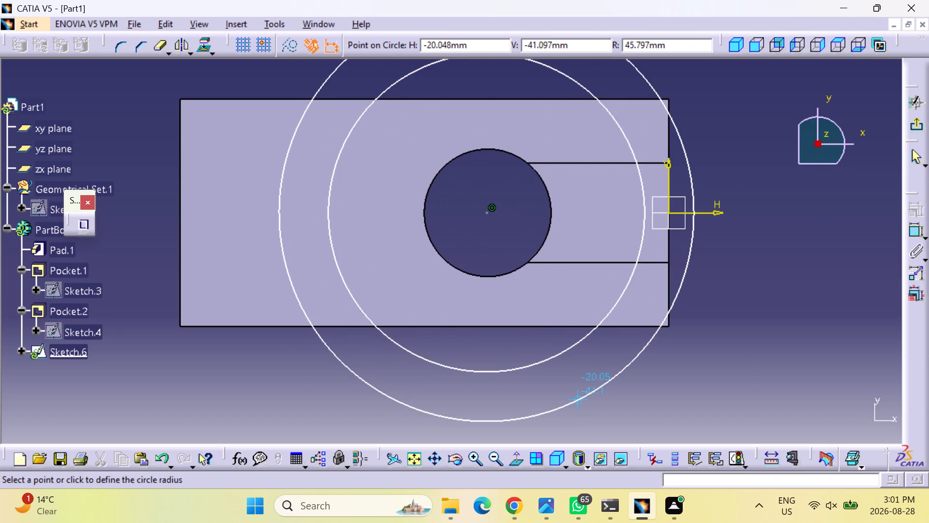
{"action": "left_click", "coordinate": [581, 409]}
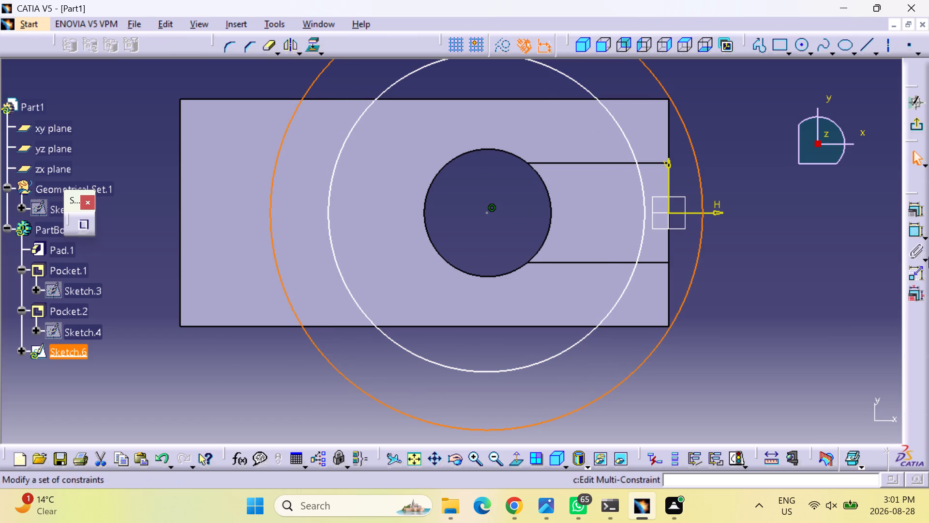
Dimension the outer circle's diameter and set it to 120 mm.
{"action": "double_click", "coordinate": [912, 229]}
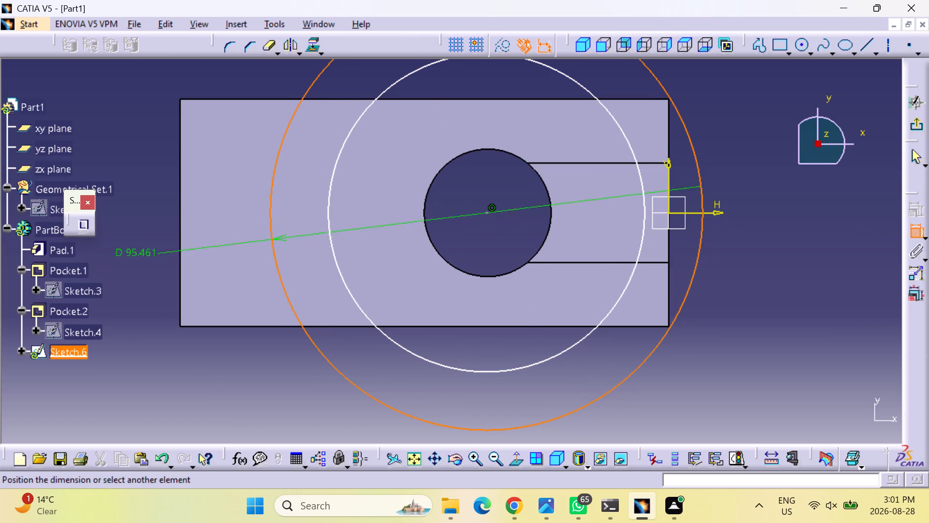
{"action": "left_click", "coordinate": [135, 139]}
{"action": "double_click", "coordinate": [135, 139]}
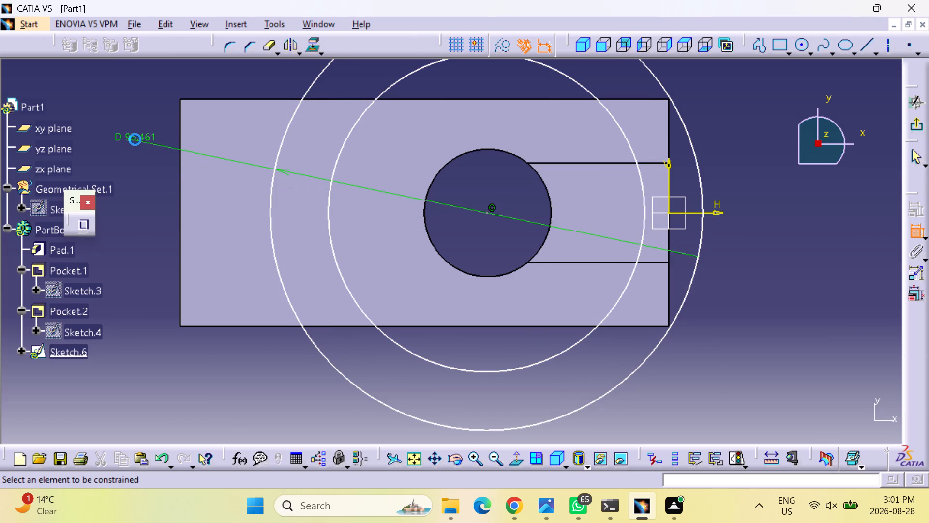
{"action": "type", "text": "13"}
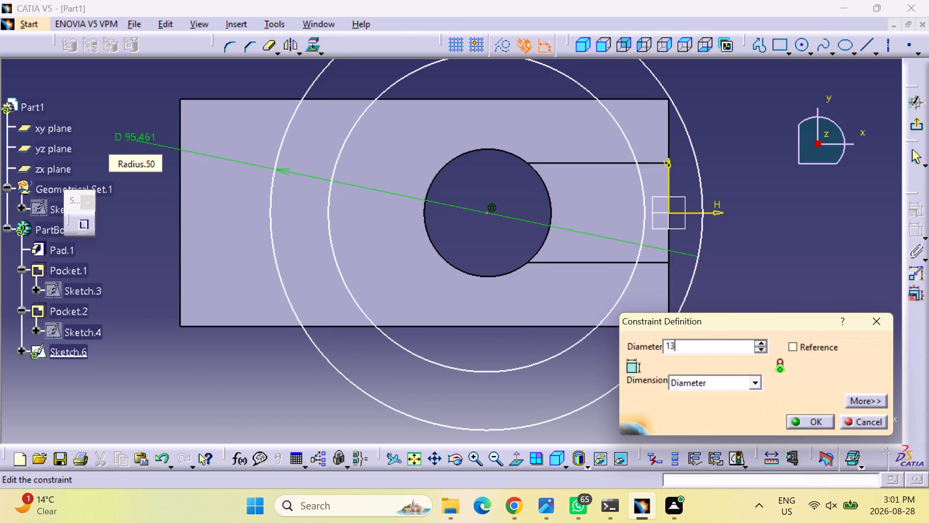
{"action": "key", "text": "BackSpace"}
{"action": "type", "text": "20"}
{"action": "key", "text": "Return"}
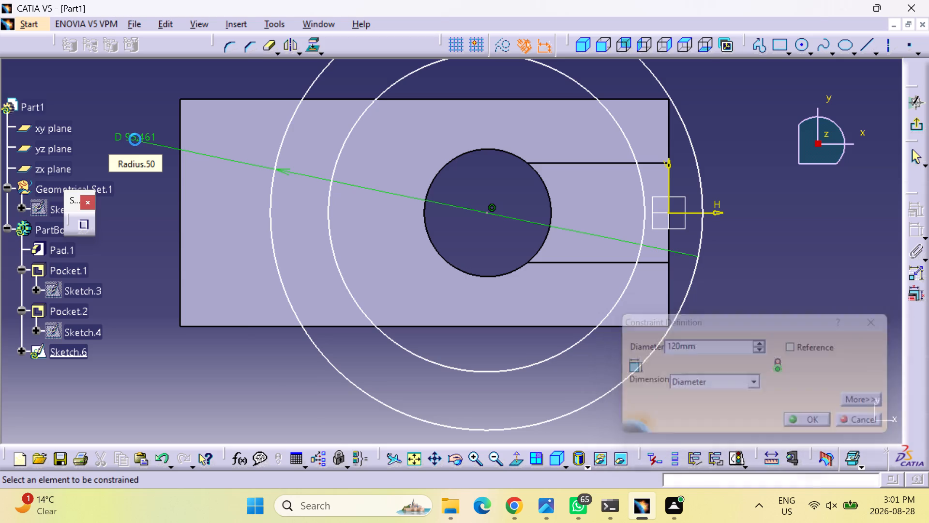
Dimension the inner circle's diameter and set it to 80 mm.
{"action": "left_click", "coordinate": [345, 141]}
{"action": "left_click", "coordinate": [136, 95]}
{"action": "double_click", "coordinate": [135, 94]}
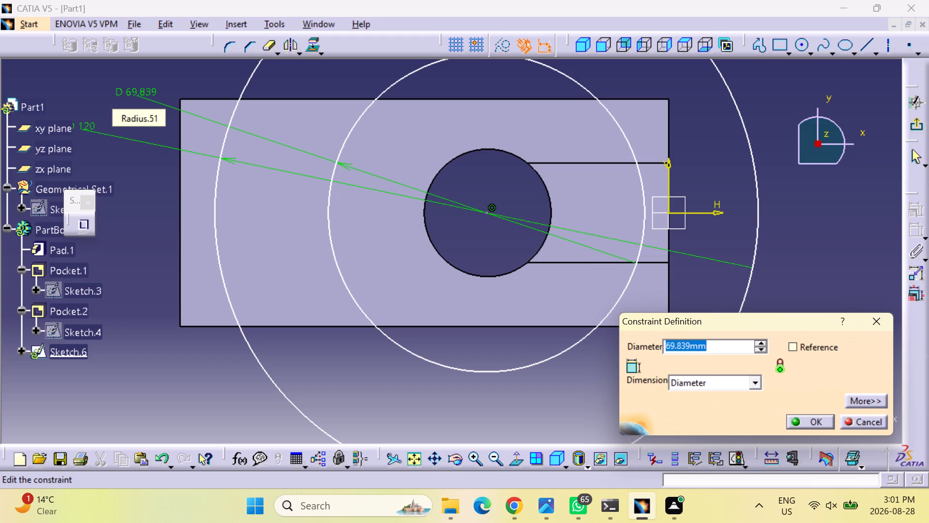
{"action": "type", "text": "80"}
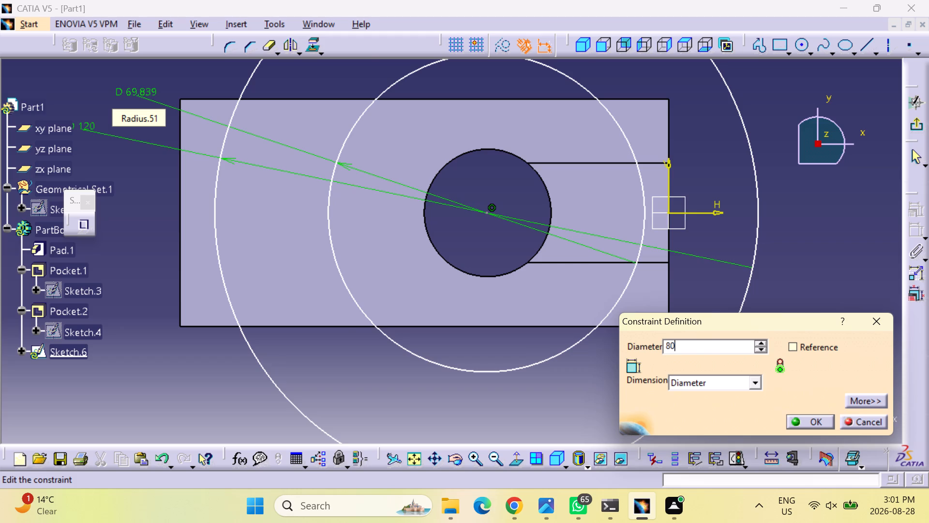
{"action": "key", "text": "Return"}
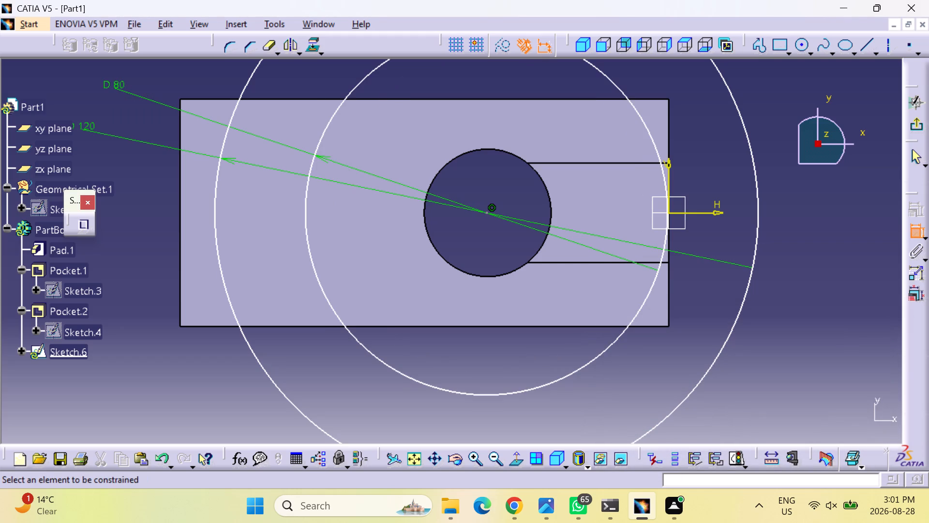
Dimension the distance from the circles' centre to the block's notched end edge and set it to 40 mm.
{"action": "left_click", "coordinate": [915, 236]}
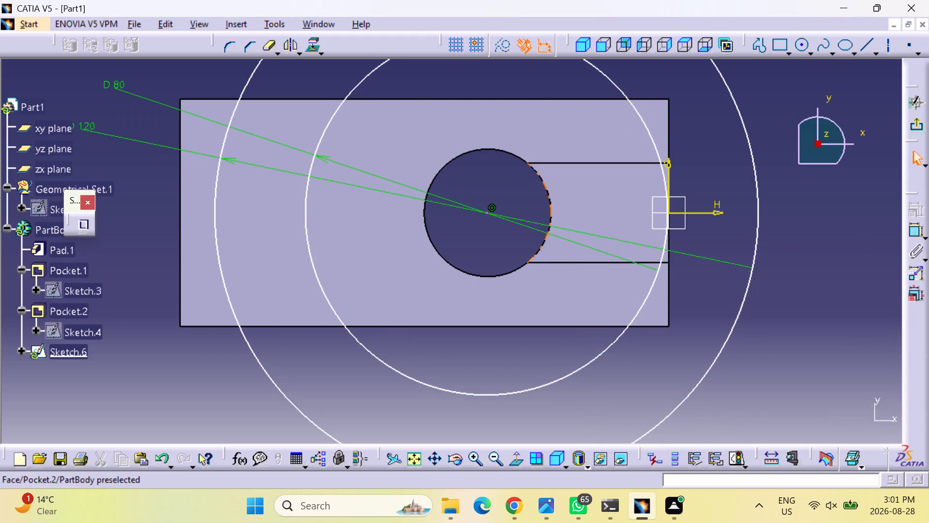
{"action": "left_click", "coordinate": [485, 214]}
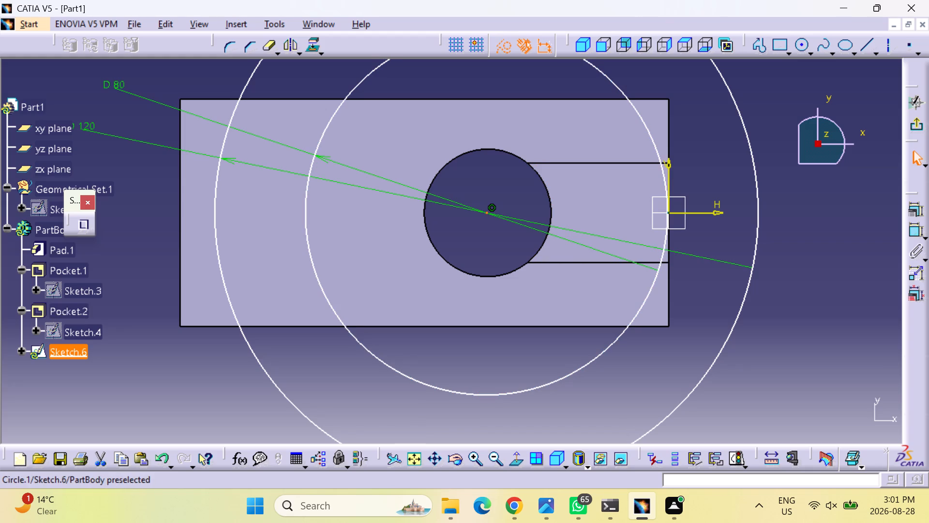
{"action": "left_click", "coordinate": [668, 246]}
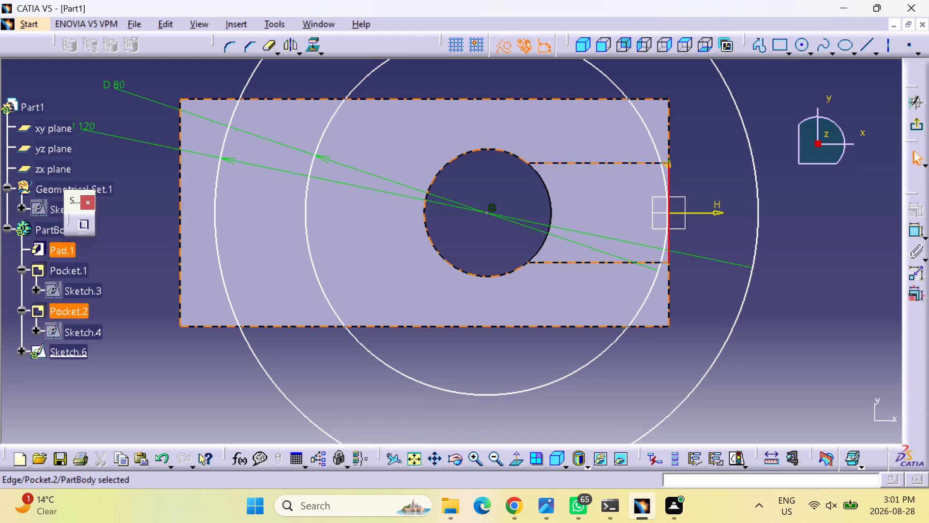
{"action": "left_click", "coordinate": [858, 254]}
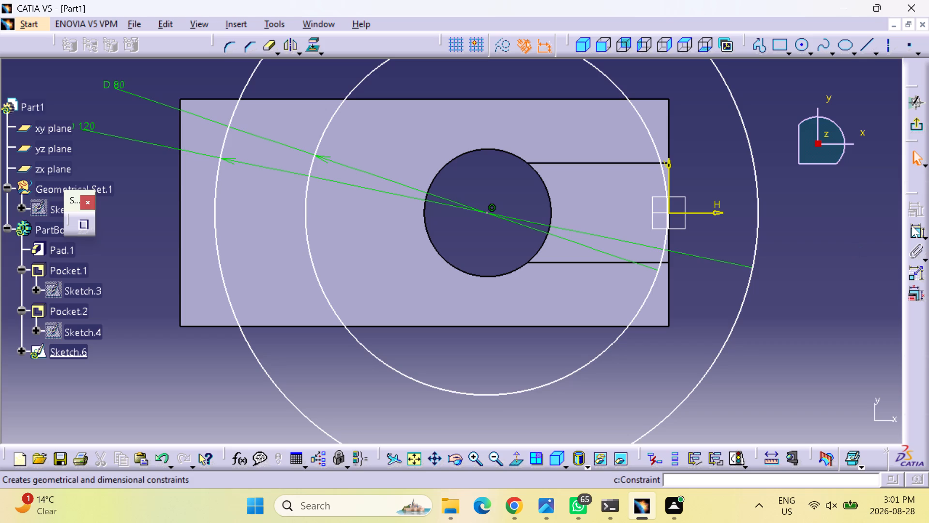
{"action": "left_click", "coordinate": [912, 225]}
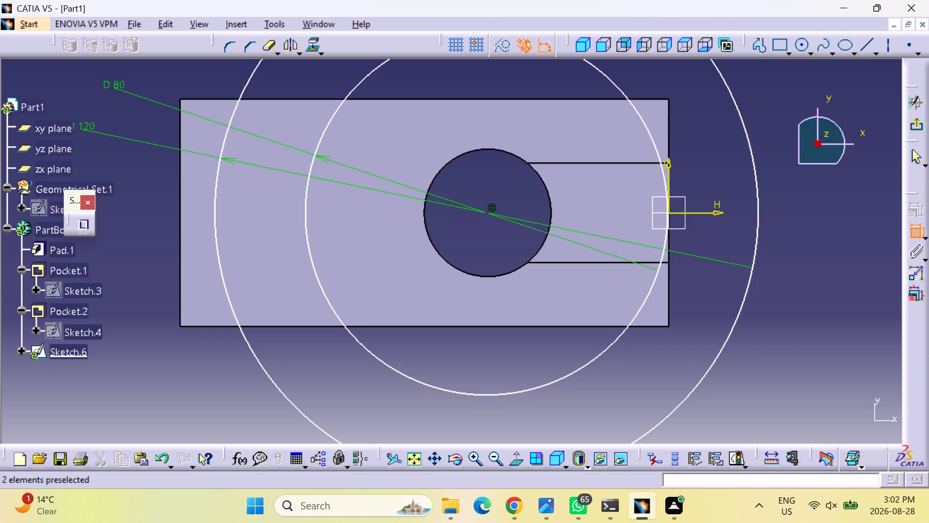
{"action": "left_click", "coordinate": [486, 214]}
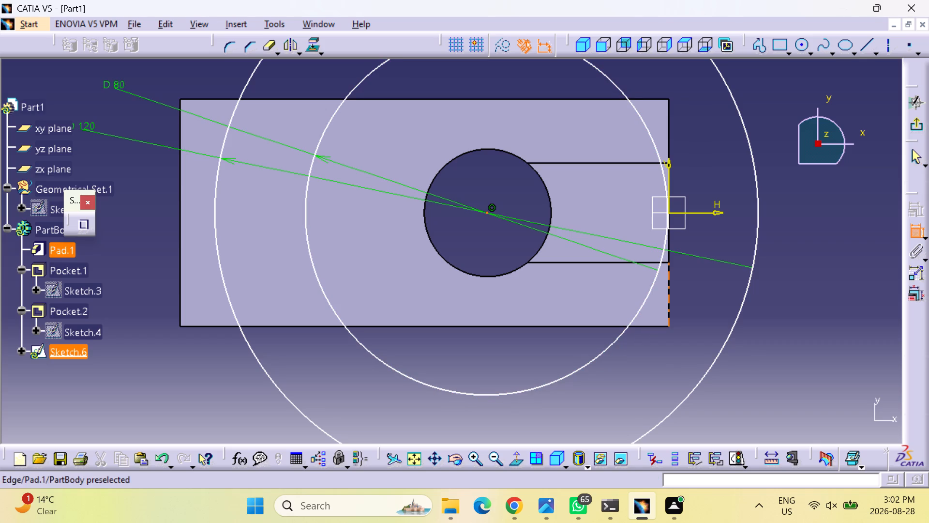
{"action": "left_click", "coordinate": [667, 283]}
{"action": "left_click", "coordinate": [587, 397]}
{"action": "double_click", "coordinate": [587, 394]}
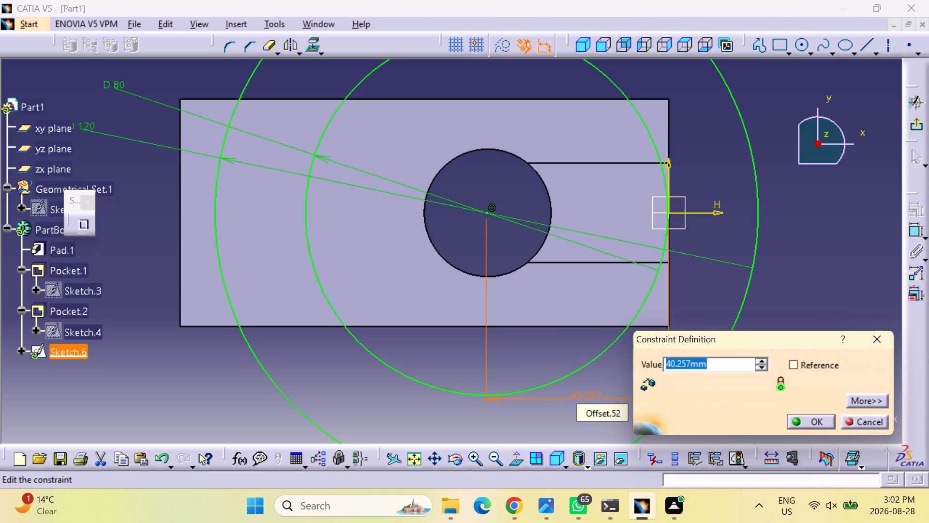
{"action": "type", "text": "40"}
{"action": "key", "text": "Return"}
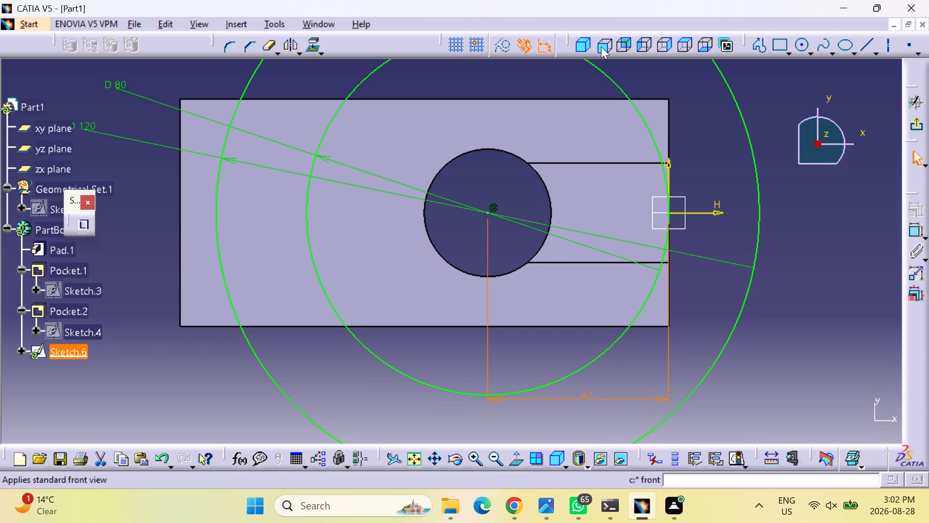
Project the two long edges of the block's top face into the sketch.
{"action": "left_click", "coordinate": [378, 100]}
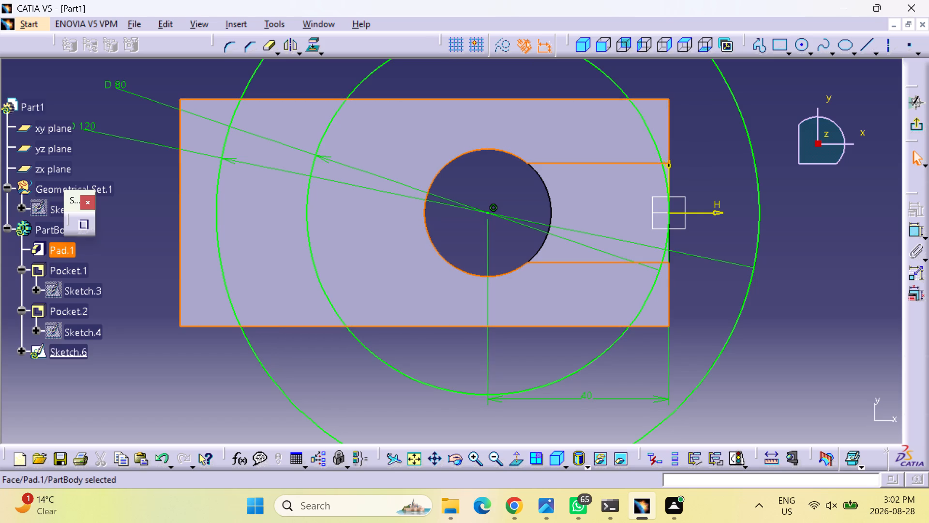
{"action": "left_click", "coordinate": [447, 329]}
{"action": "left_click_drag", "start_coordinate": [445, 329], "coordinate": [444, 338]}
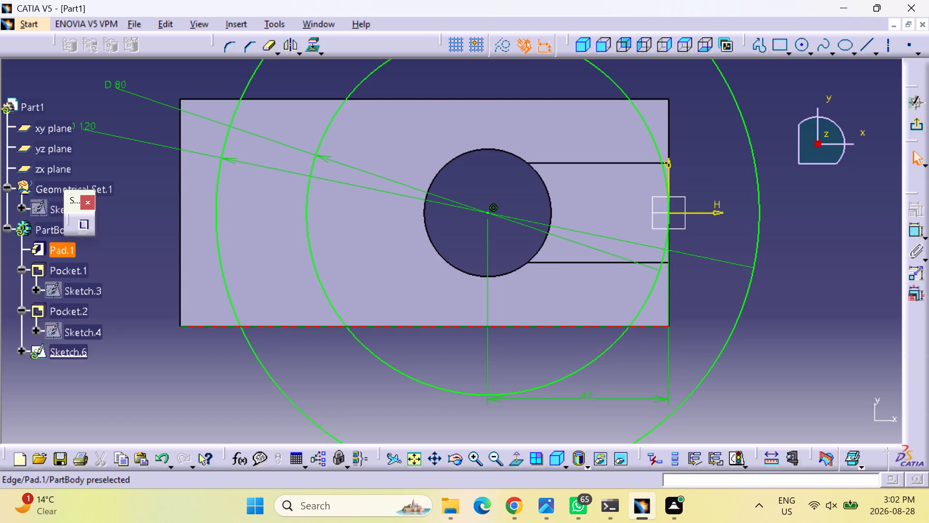
{"action": "left_click", "coordinate": [430, 100], "text": "ctrl"}
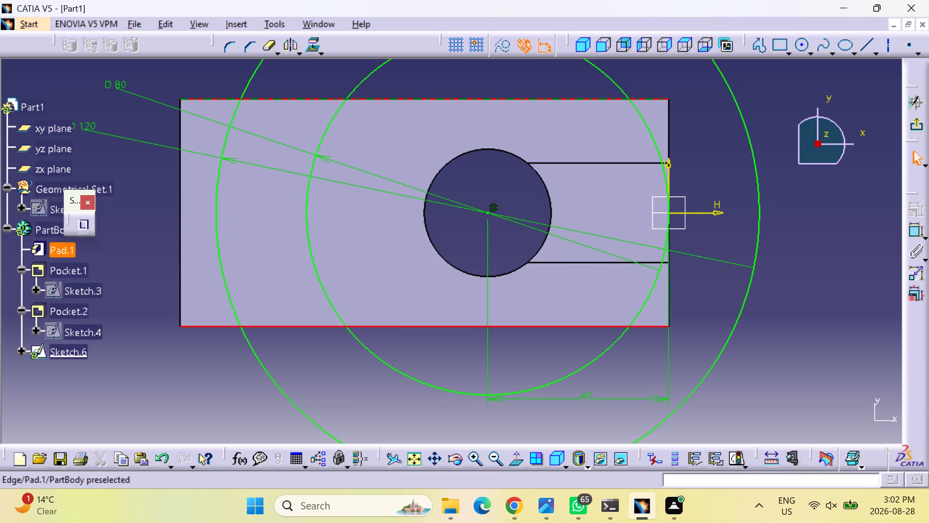
{"action": "left_click", "coordinate": [310, 44]}
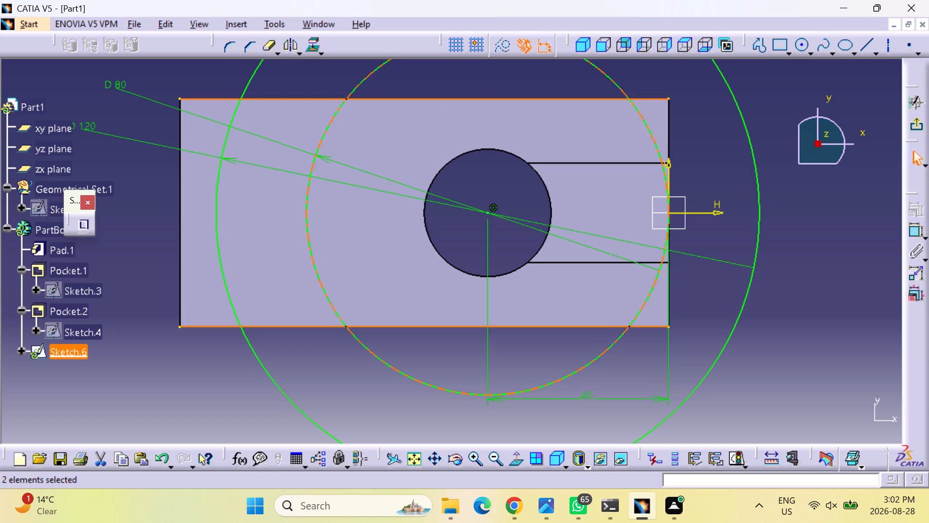
{"action": "left_click", "coordinate": [429, 79]}
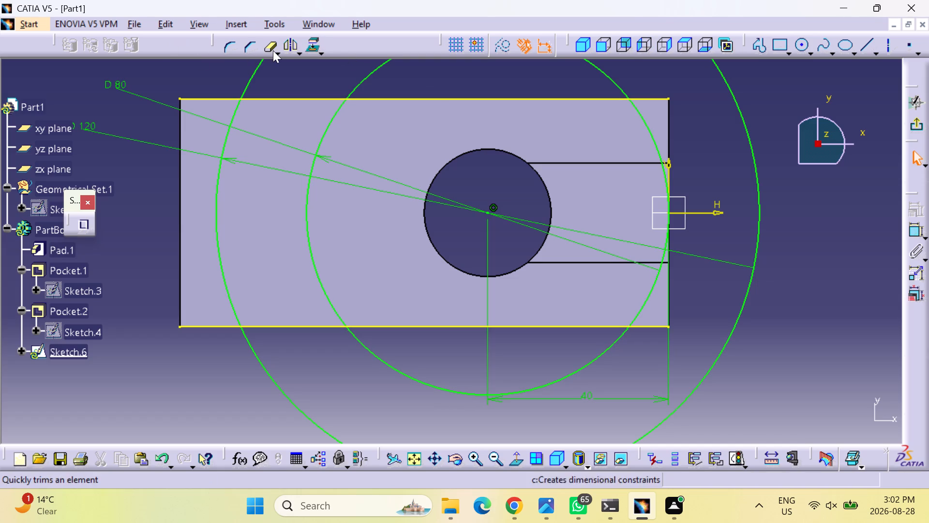
Quick-trim both projected long edges so only the segments between the two circles remain on the side away from the notch.
{"action": "left_click", "coordinate": [268, 47]}
{"action": "left_click", "coordinate": [207, 101]}
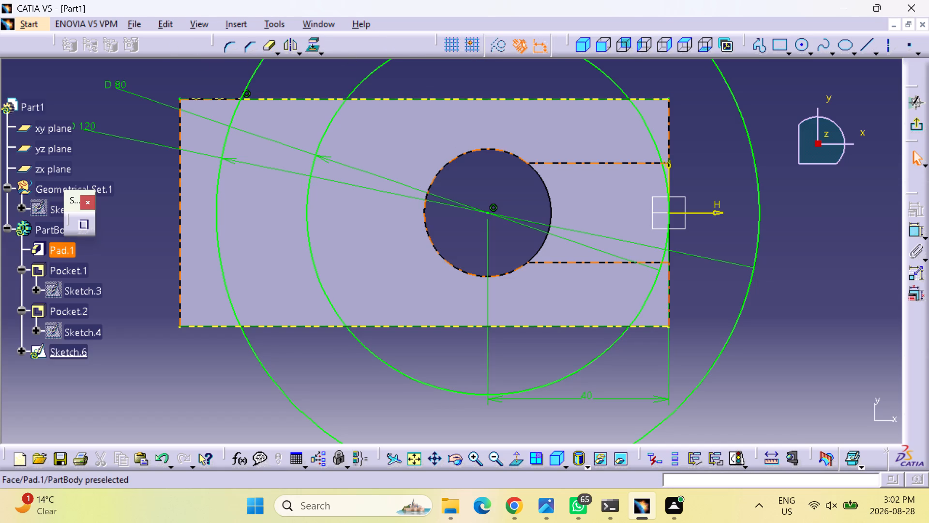
{"action": "left_click", "coordinate": [428, 98]}
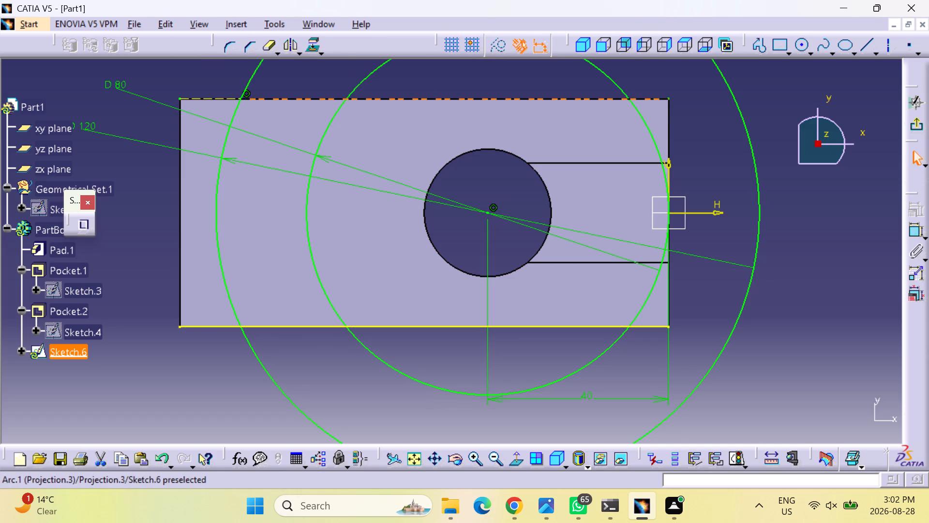
{"action": "double_click", "coordinate": [270, 48]}
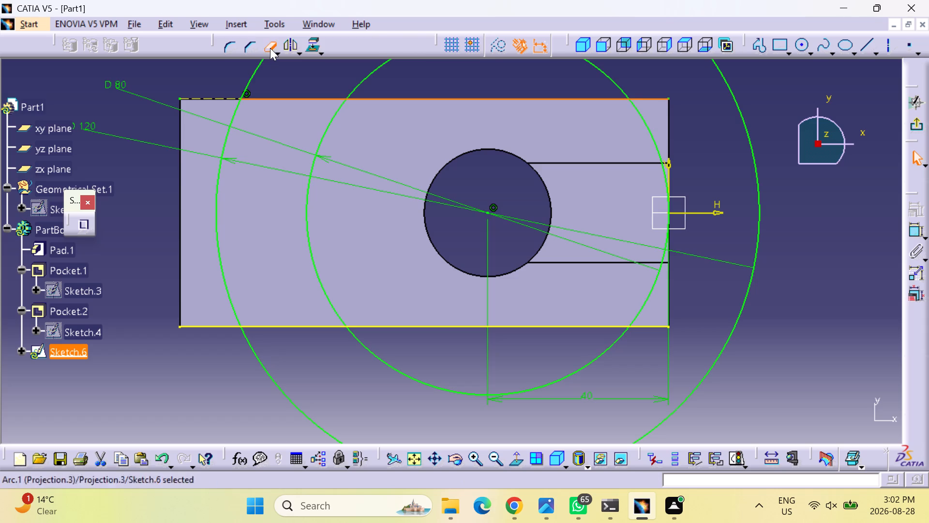
{"action": "left_click", "coordinate": [532, 100]}
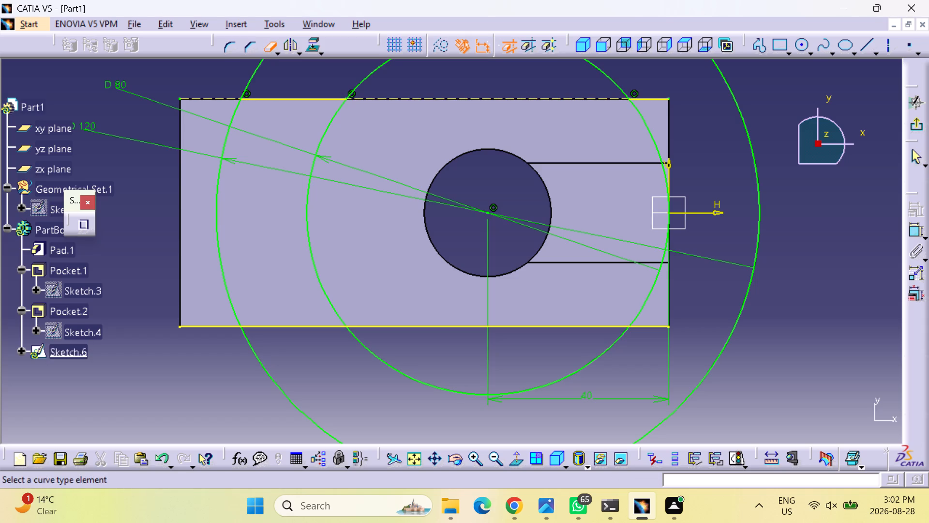
{"action": "left_click", "coordinate": [656, 100]}
{"action": "left_click_drag", "start_coordinate": [647, 325], "coordinate": [639, 325]}
{"action": "left_click_drag", "start_coordinate": [557, 324], "coordinate": [553, 324]}
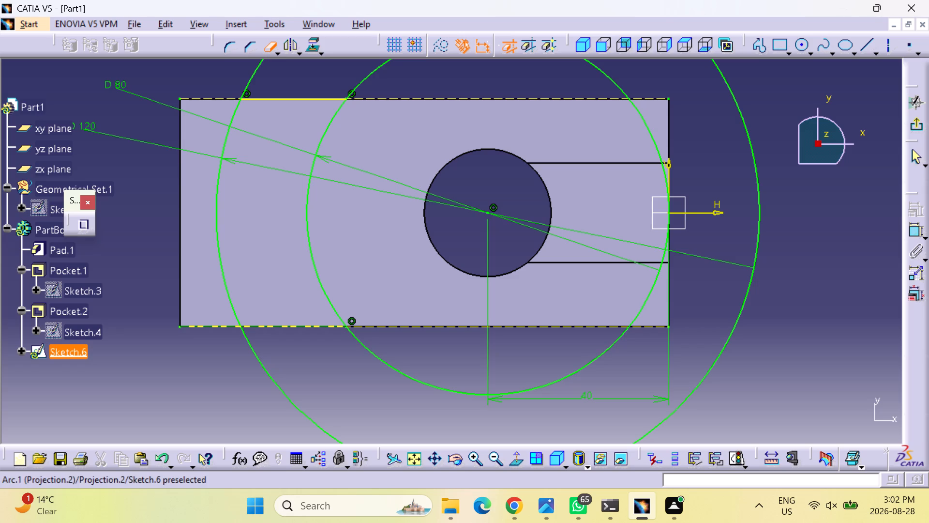
{"action": "left_click", "coordinate": [217, 330]}
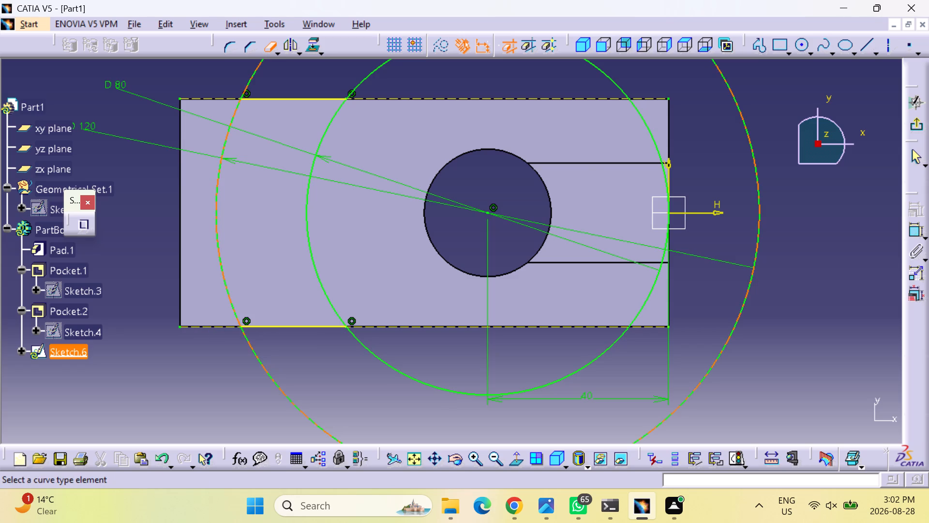
Quick-trim both circles to the arcs that join the two projected segments across the block.
{"action": "left_click", "coordinate": [285, 389]}
{"action": "left_click", "coordinate": [433, 385]}
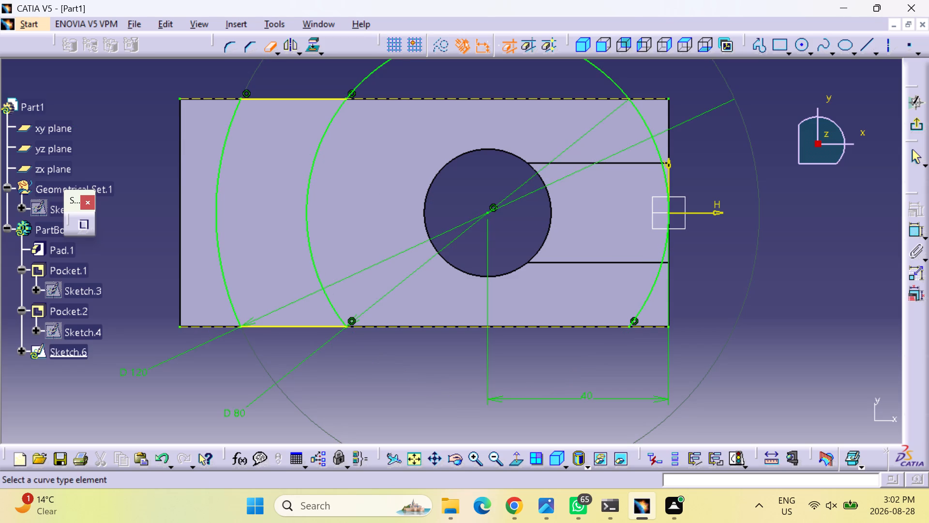
{"action": "left_click", "coordinate": [374, 73]}
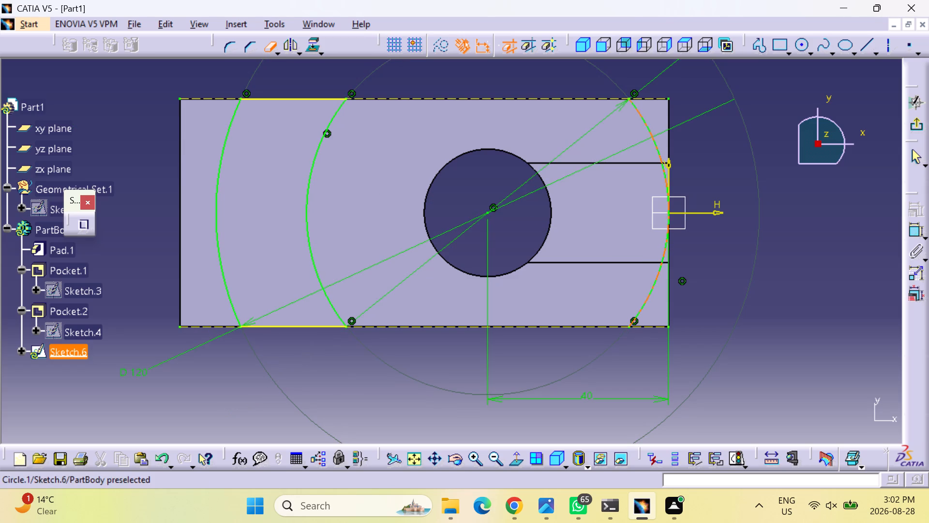
{"action": "left_click", "coordinate": [655, 146]}
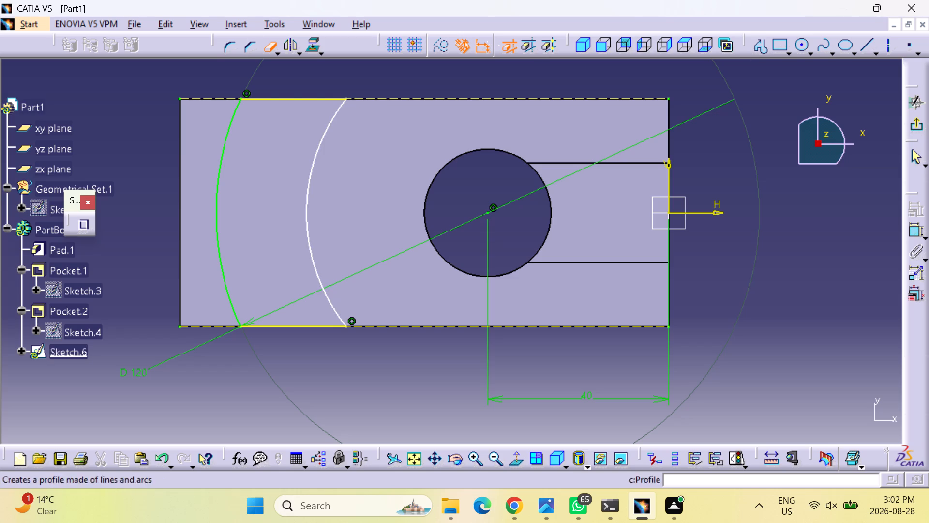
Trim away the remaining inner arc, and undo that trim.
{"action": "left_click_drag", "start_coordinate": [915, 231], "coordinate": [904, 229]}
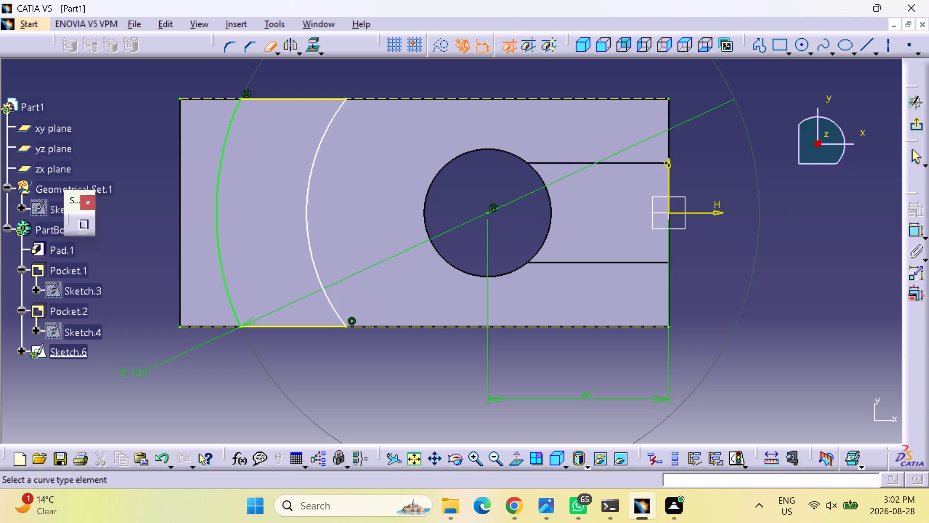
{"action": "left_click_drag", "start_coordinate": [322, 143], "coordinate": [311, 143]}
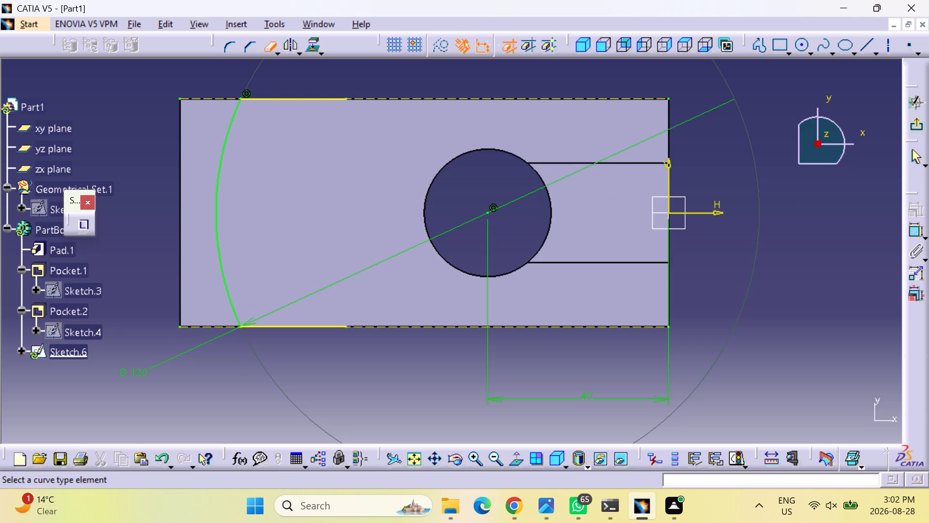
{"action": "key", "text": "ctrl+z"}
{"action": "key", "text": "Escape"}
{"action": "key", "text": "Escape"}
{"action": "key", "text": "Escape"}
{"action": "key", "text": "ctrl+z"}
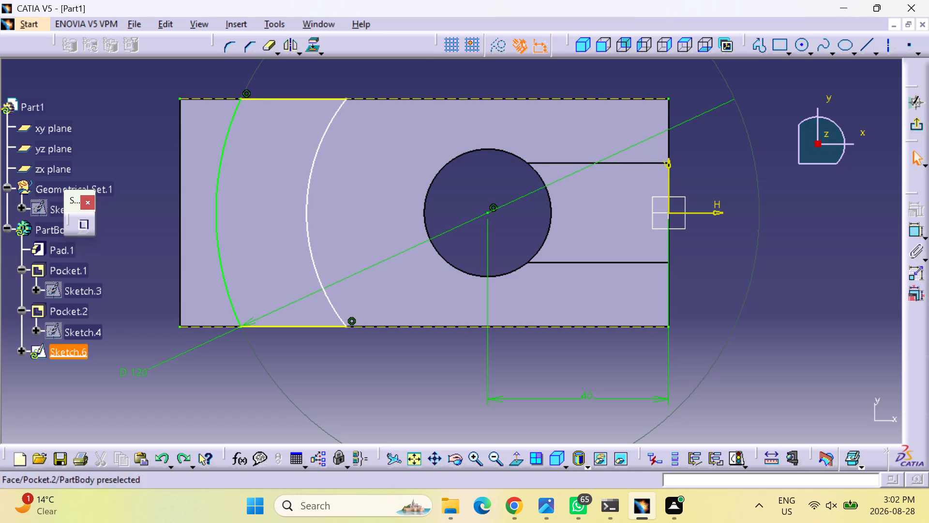
Dimension the inner arc's radius, set it to 40 mm, and exit the sketch.
{"action": "left_click_drag", "start_coordinate": [914, 231], "coordinate": [902, 232]}
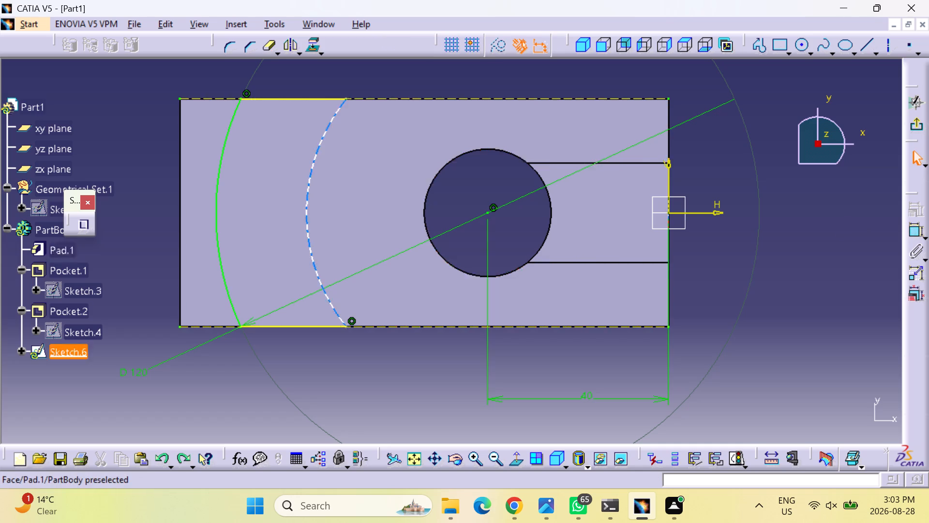
{"action": "left_click_drag", "start_coordinate": [315, 162], "coordinate": [304, 161]}
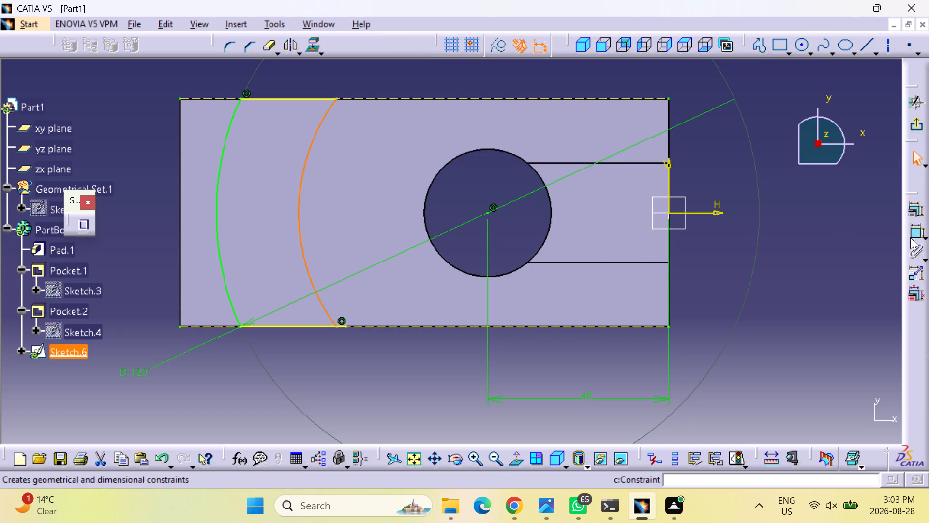
{"action": "left_click_drag", "start_coordinate": [909, 230], "coordinate": [898, 241]}
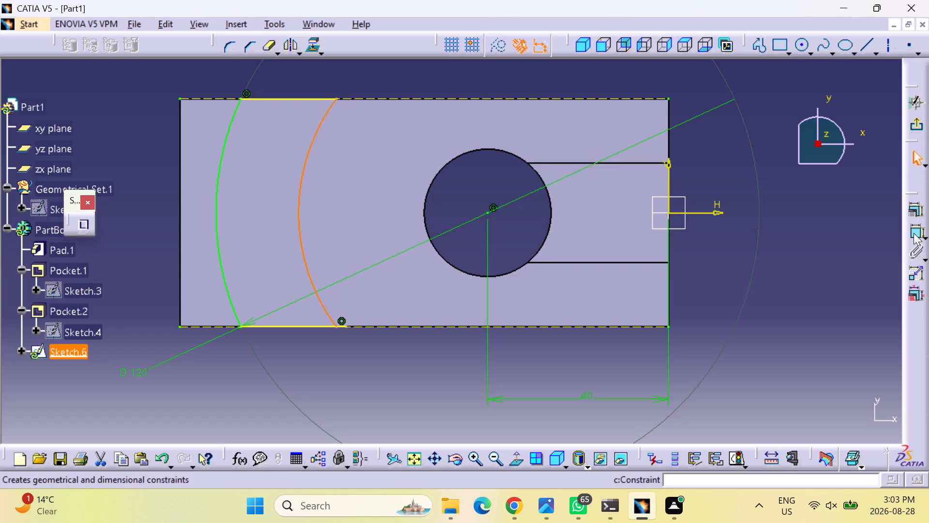
{"action": "left_click", "coordinate": [913, 232]}
{"action": "left_click", "coordinate": [132, 142]}
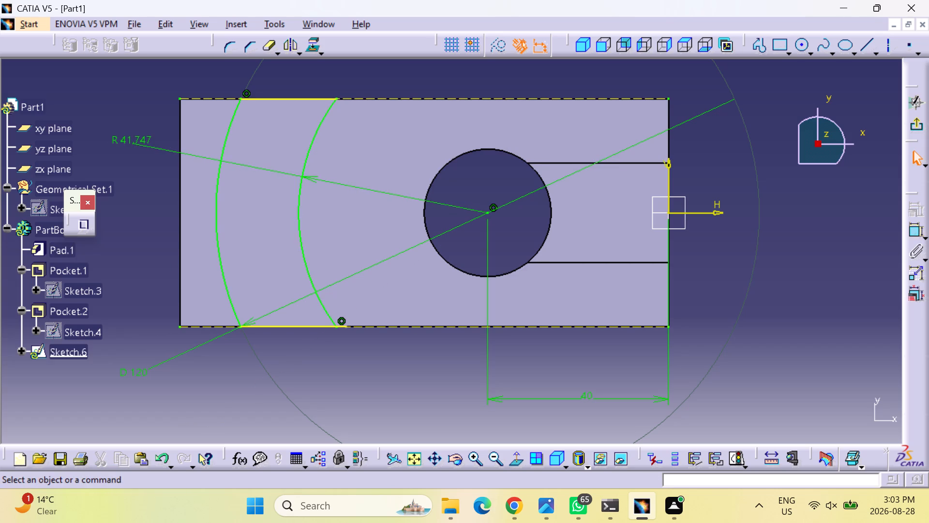
{"action": "left_click", "coordinate": [132, 139]}
{"action": "left_click", "coordinate": [132, 139]}
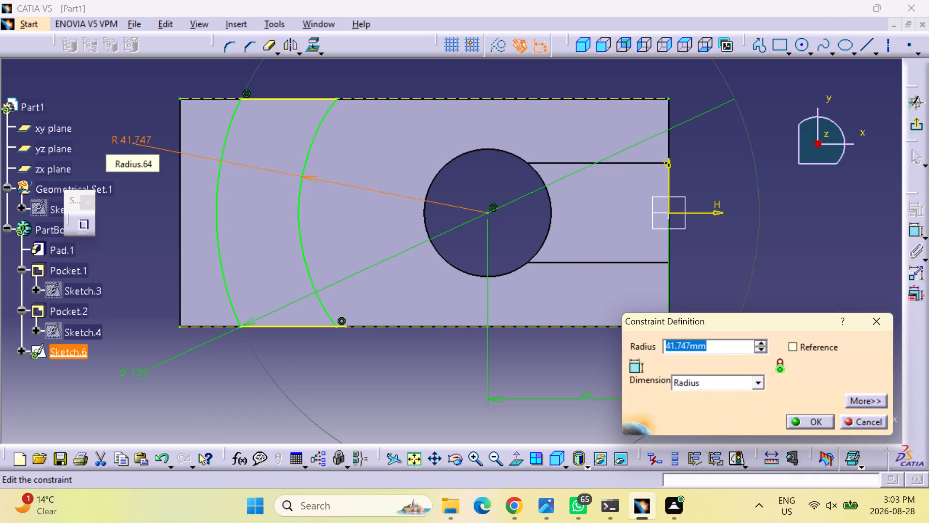
{"action": "type", "text": "40"}
{"action": "key", "text": "Return"}
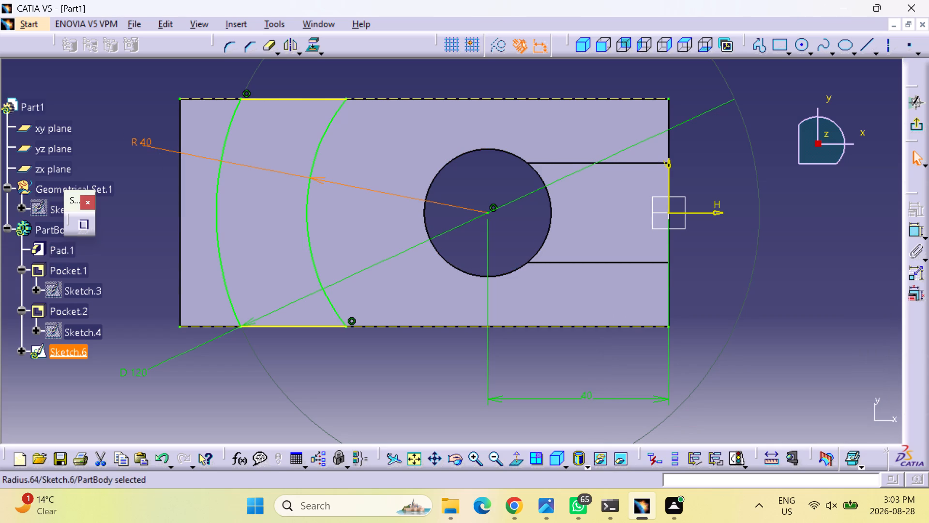
{"action": "left_click", "coordinate": [773, 277]}
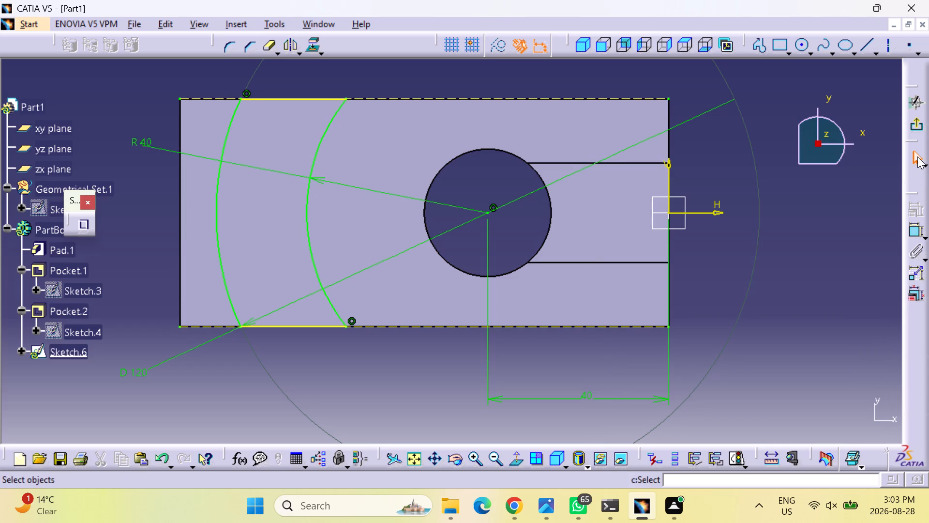
{"action": "left_click", "coordinate": [911, 125]}
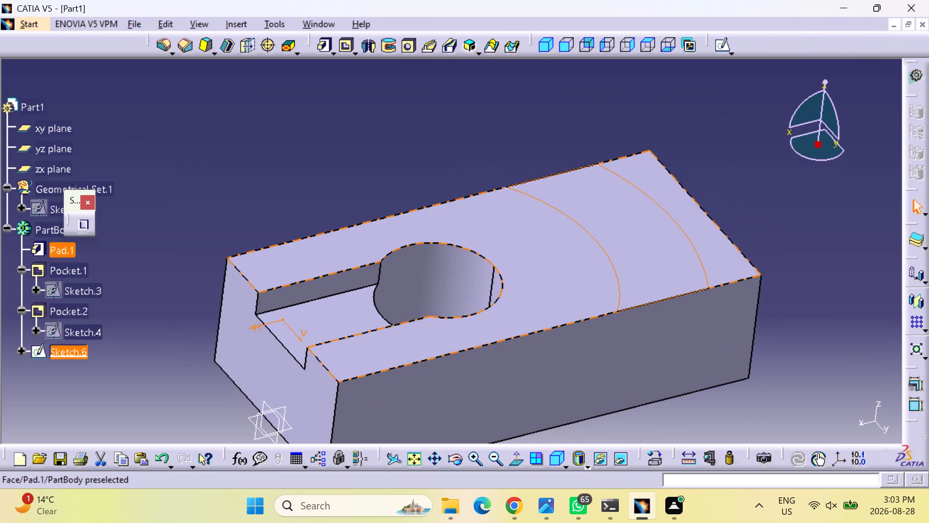
Cut a pocket from the arc-bounded Sketch.6 profile with a Dimension limit and a depth of 6 mm.
{"action": "left_click", "coordinate": [800, 195]}
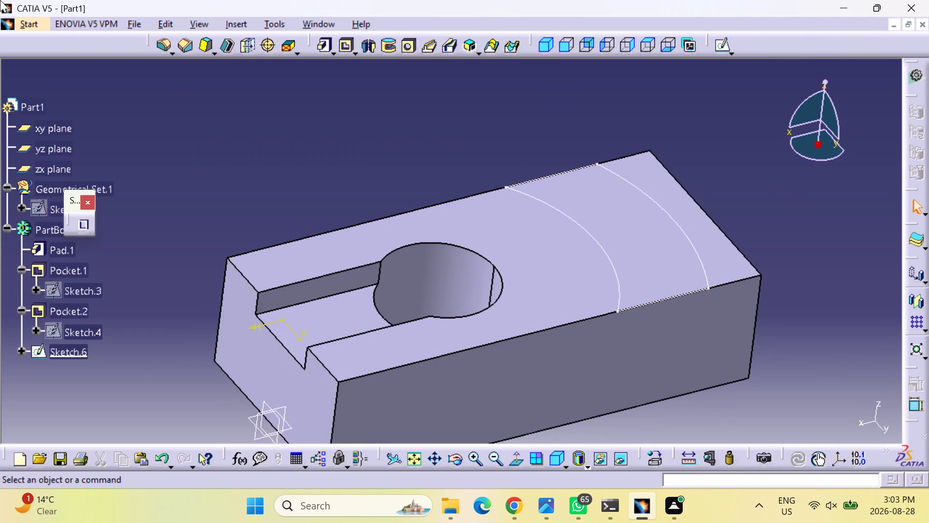
{"action": "left_click", "coordinate": [342, 45]}
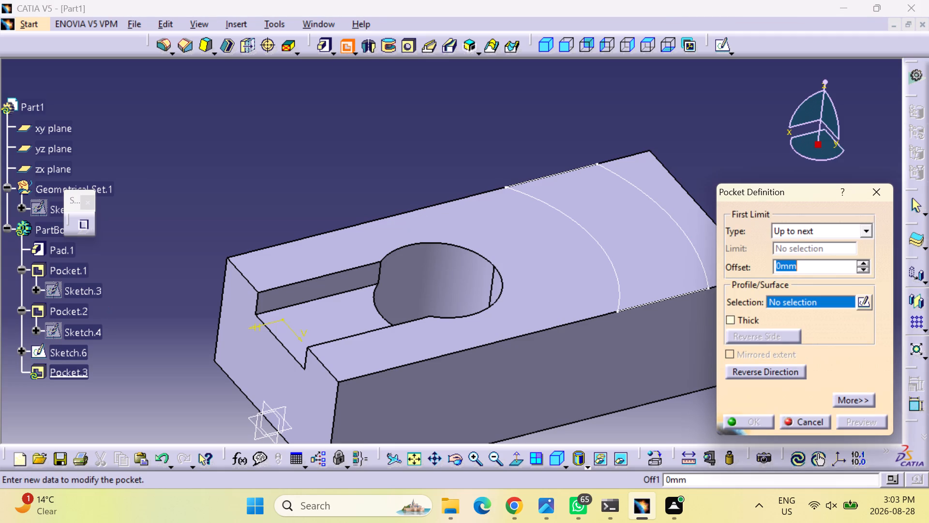
{"action": "left_click", "coordinate": [67, 356]}
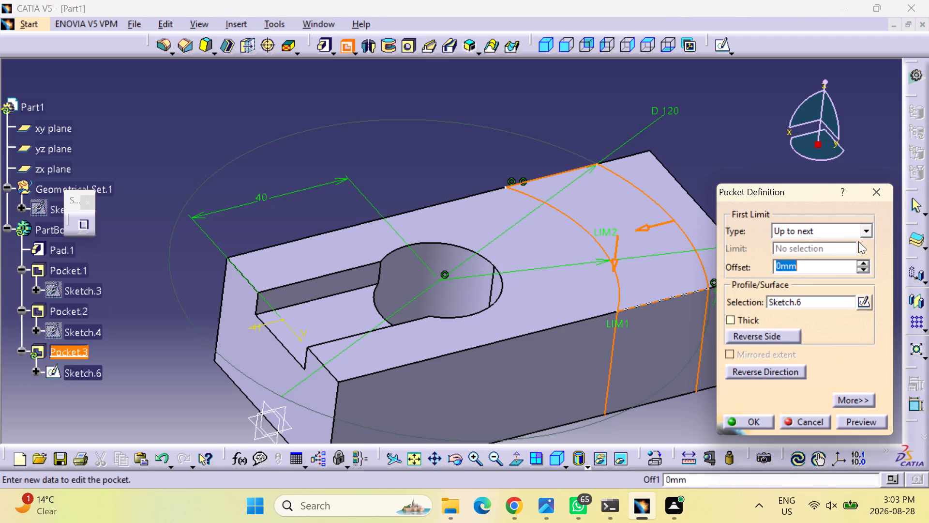
{"action": "left_click", "coordinate": [871, 232]}
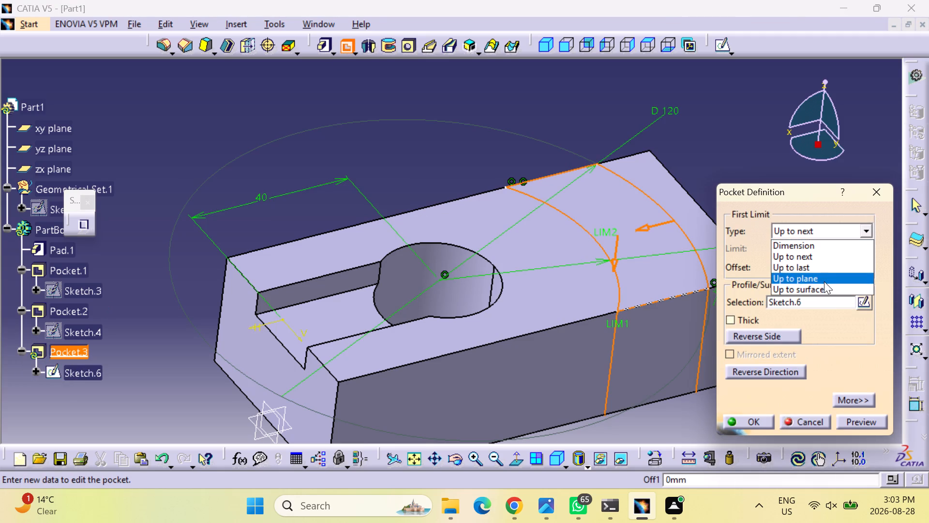
{"action": "left_click", "coordinate": [819, 251]}
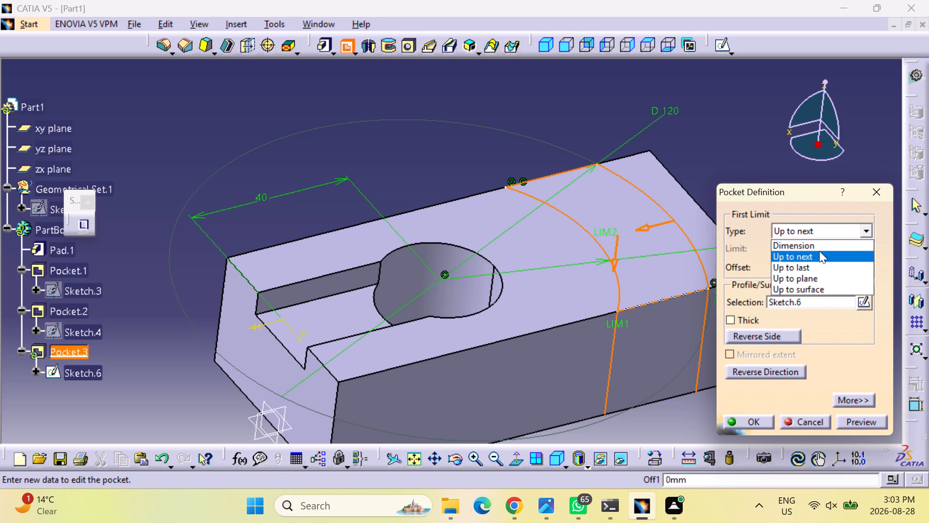
{"action": "left_click", "coordinate": [862, 227]}
{"action": "left_click", "coordinate": [824, 240]}
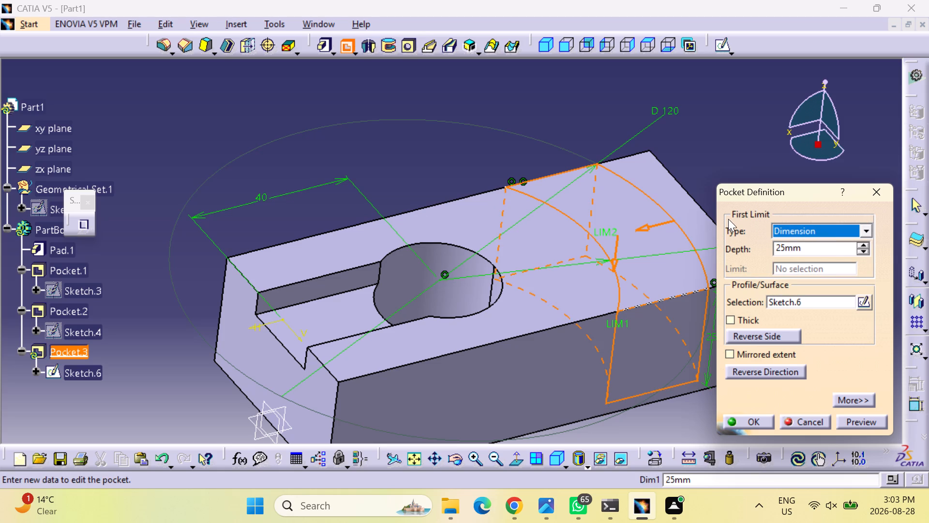
{"action": "key", "text": "6"}
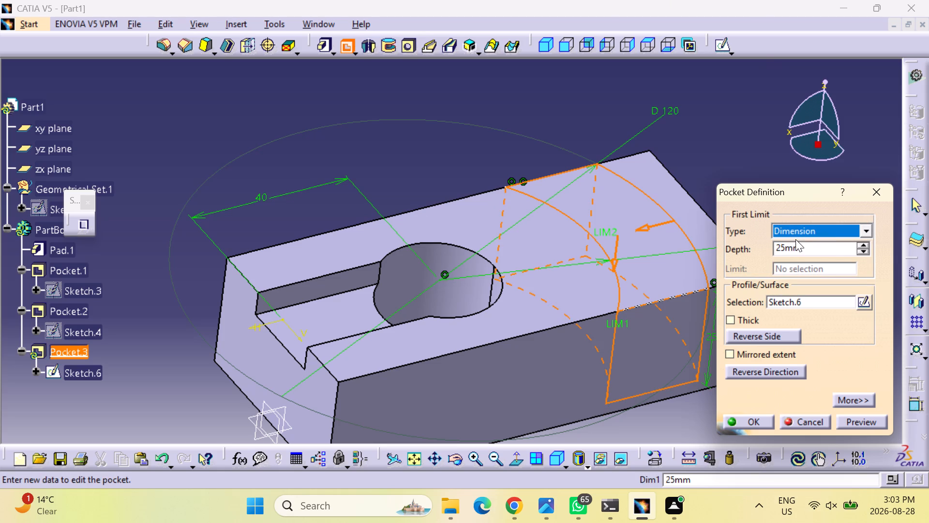
{"action": "left_click", "coordinate": [802, 242]}
{"action": "left_click", "coordinate": [806, 260]}
{"action": "double_click", "coordinate": [804, 252]}
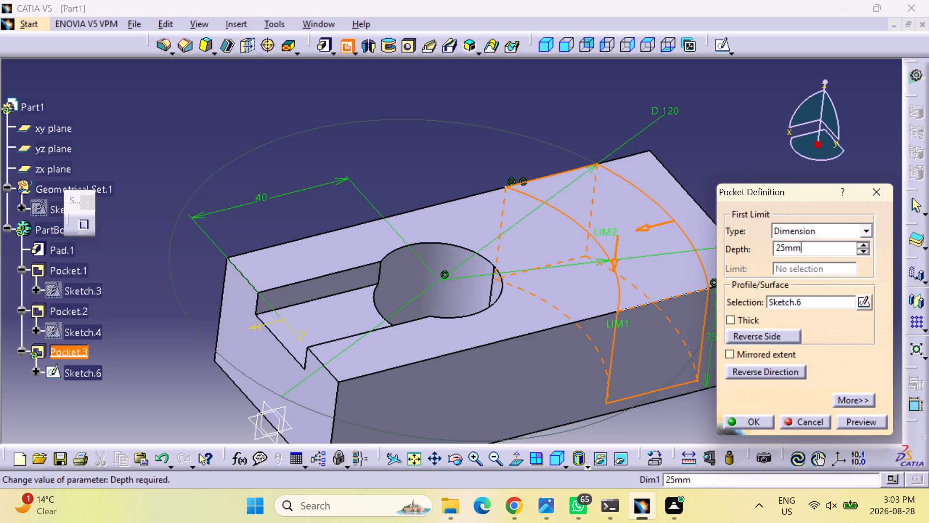
{"action": "key", "text": "6"}
{"action": "key", "text": "Return"}
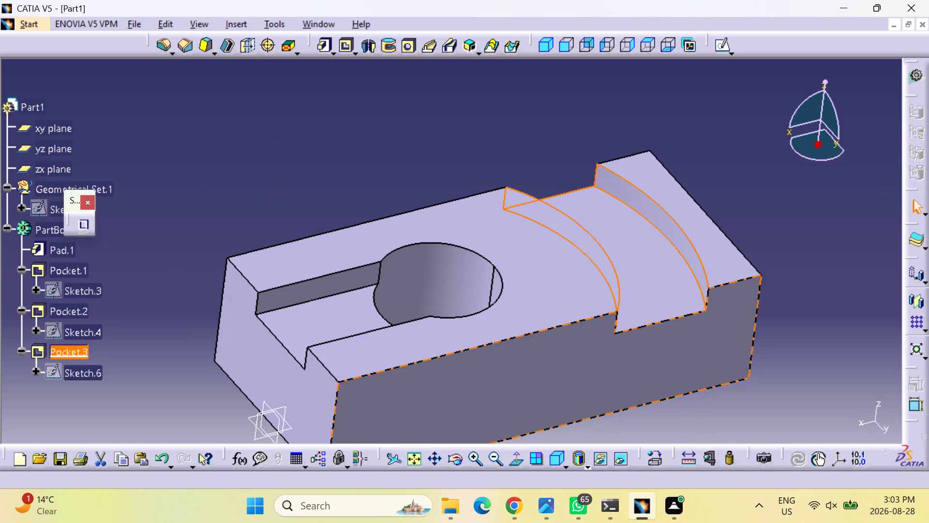
Start a new sketch on the block's top face around the through hole.
{"action": "left_click", "coordinate": [541, 53]}
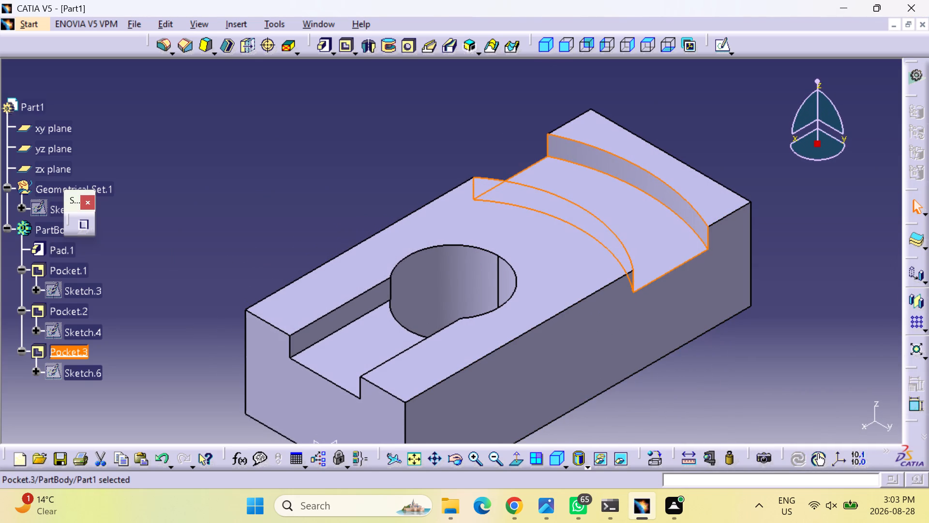
{"action": "middle_click_drag", "start_coordinate": [645, 400], "coordinate": [675, 369]}
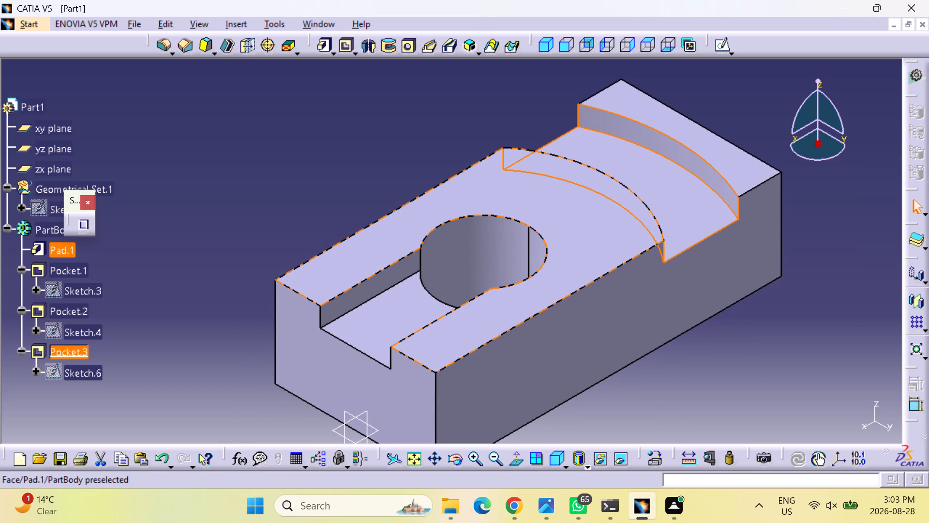
{"action": "left_click", "coordinate": [719, 373]}
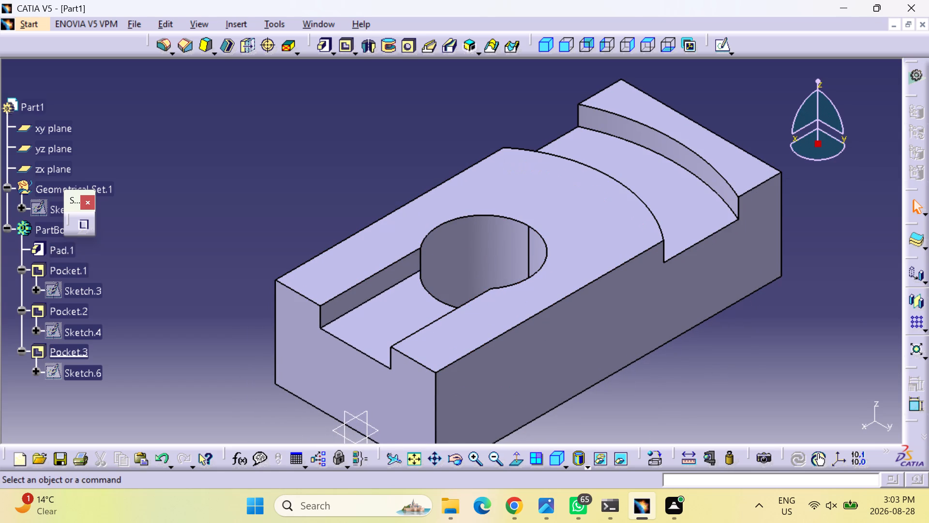
{"action": "middle_click_drag", "start_coordinate": [805, 276], "coordinate": [701, 327]}
{"action": "right_click_drag", "start_coordinate": [805, 276], "coordinate": [701, 327]}
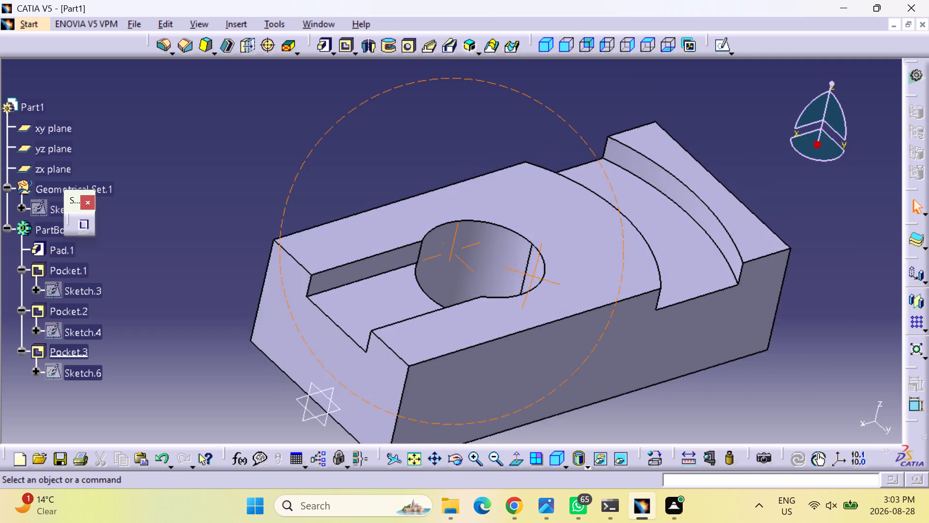
{"action": "middle_click_drag", "start_coordinate": [701, 327], "coordinate": [676, 355]}
{"action": "right_click_drag", "start_coordinate": [701, 327], "coordinate": [676, 355]}
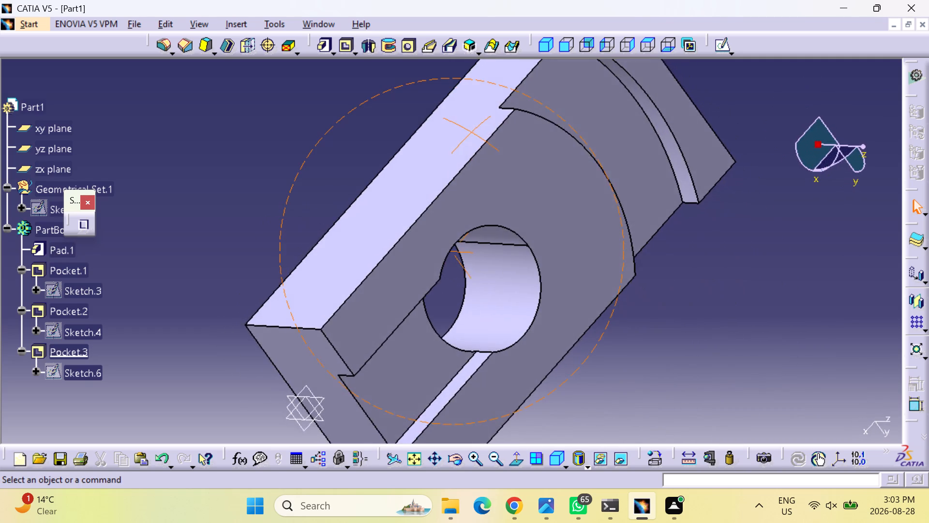
{"action": "middle_click_drag", "start_coordinate": [676, 355], "coordinate": [647, 298]}
{"action": "right_click_drag", "start_coordinate": [676, 355], "coordinate": [647, 298]}
{"action": "middle_click", "coordinate": [647, 298]}
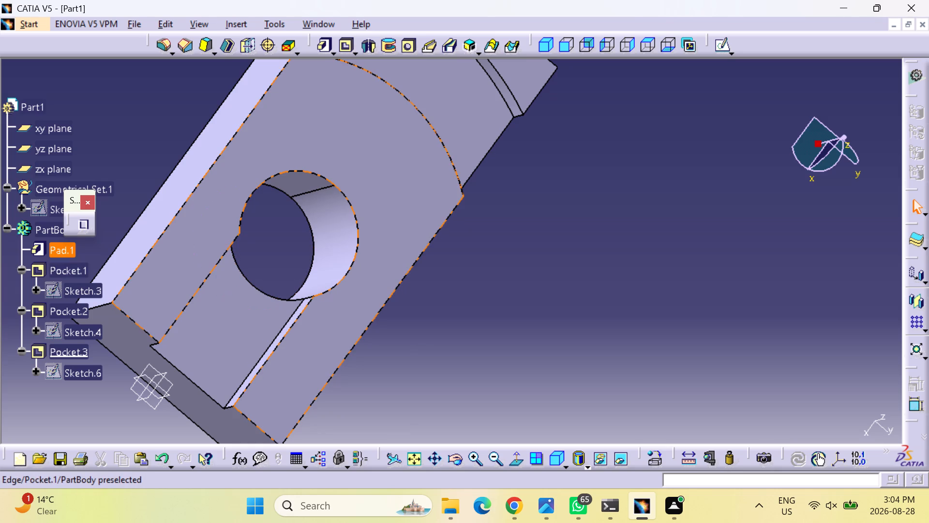
{"action": "left_click", "coordinate": [395, 166]}
{"action": "left_click", "coordinate": [722, 50]}
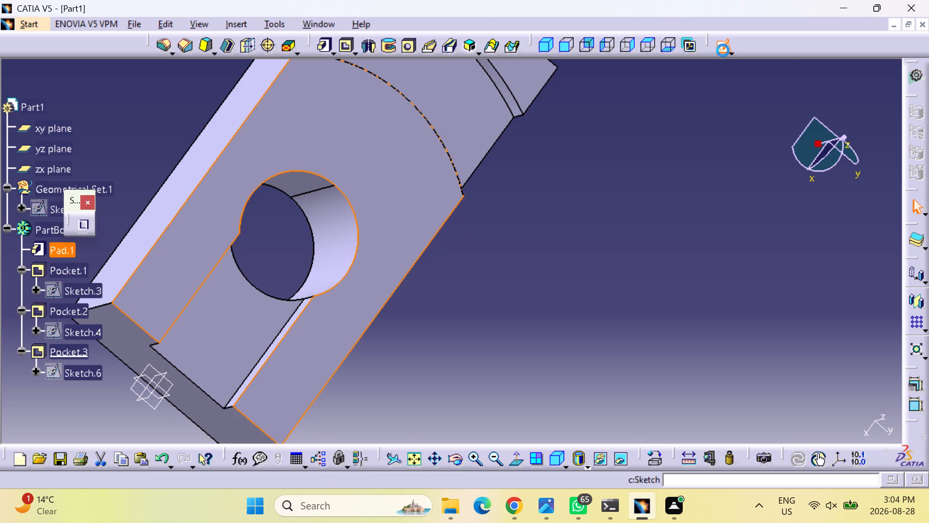
{"action": "middle_click_drag", "start_coordinate": [494, 403], "coordinate": [496, 398]}
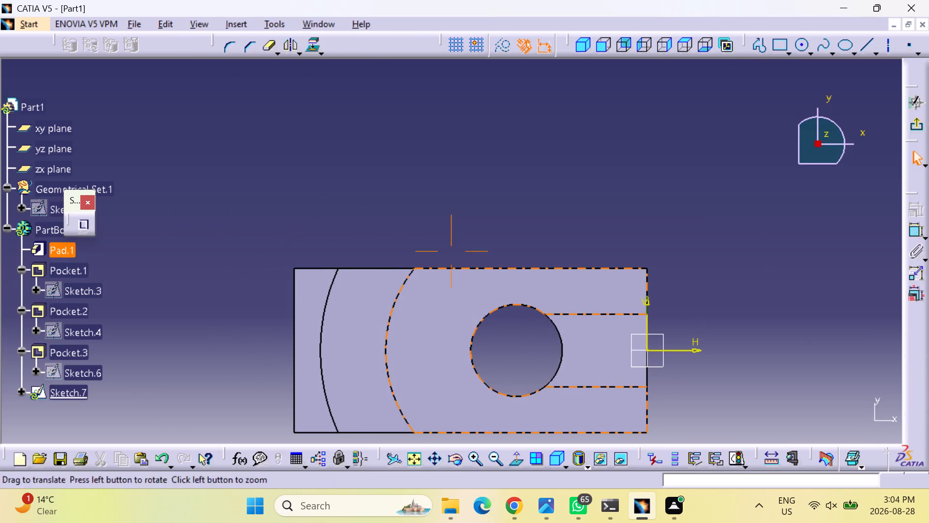
{"action": "middle_click_drag", "start_coordinate": [496, 398], "coordinate": [504, 291]}
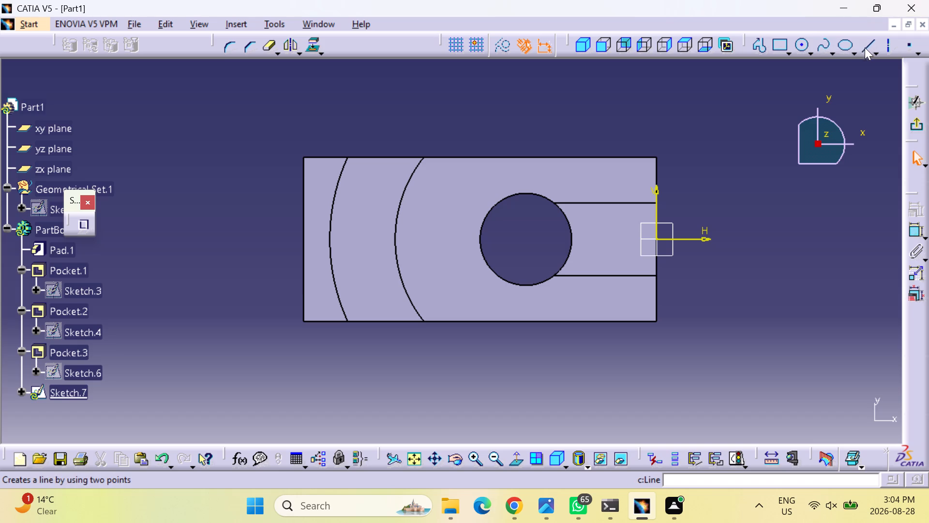
Sketch a vertical line about 50 mm long across the block's full width, near the through hole's edge facing the arc-shaped pocket.
{"action": "left_click", "coordinate": [760, 45]}
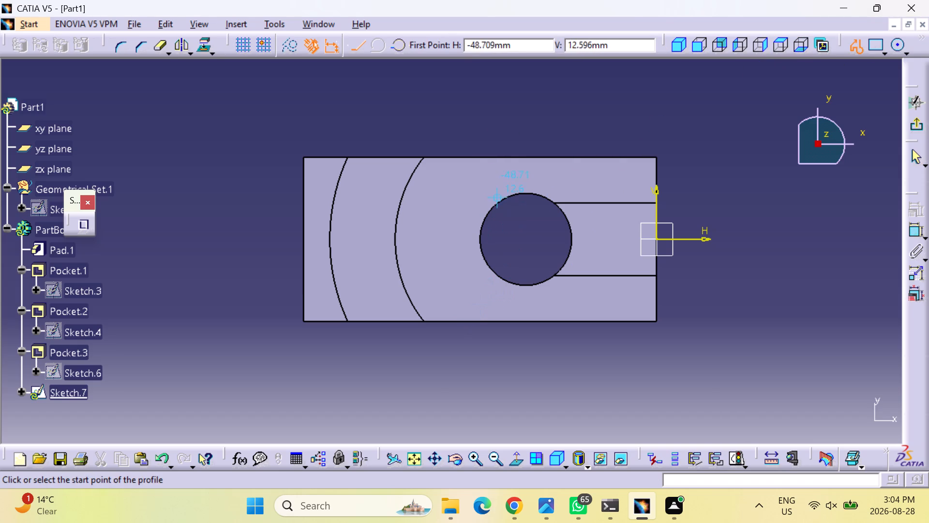
{"action": "left_click", "coordinate": [485, 156]}
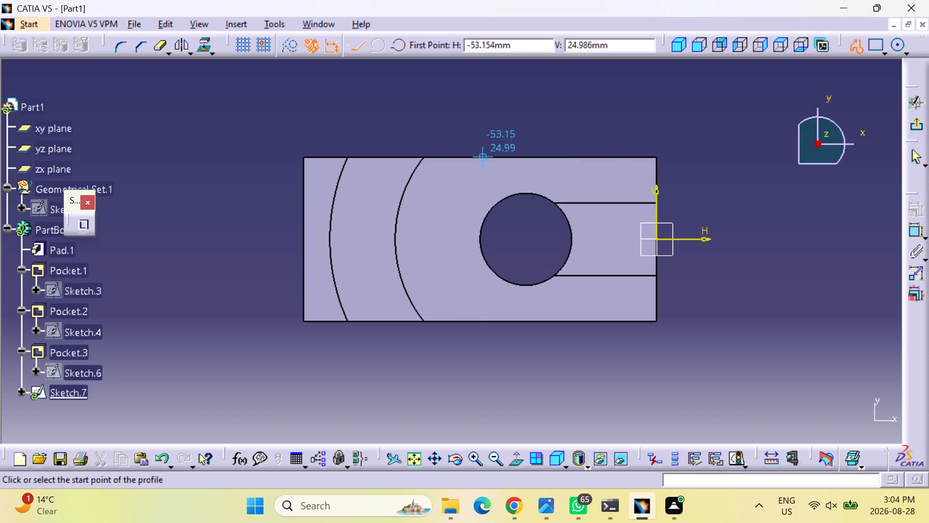
{"action": "left_click", "coordinate": [484, 321]}
{"action": "key", "text": "Escape"}
{"action": "key", "text": "Escape"}
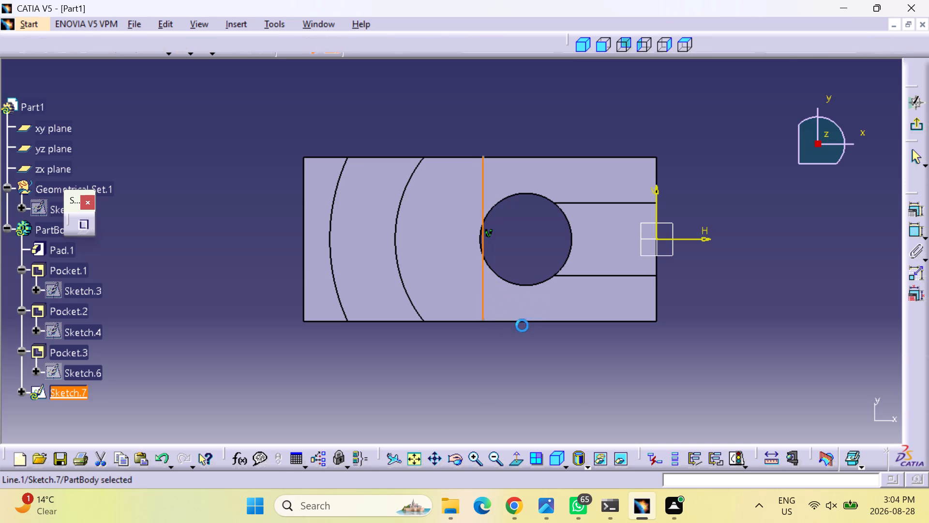
{"action": "key", "text": "Escape"}
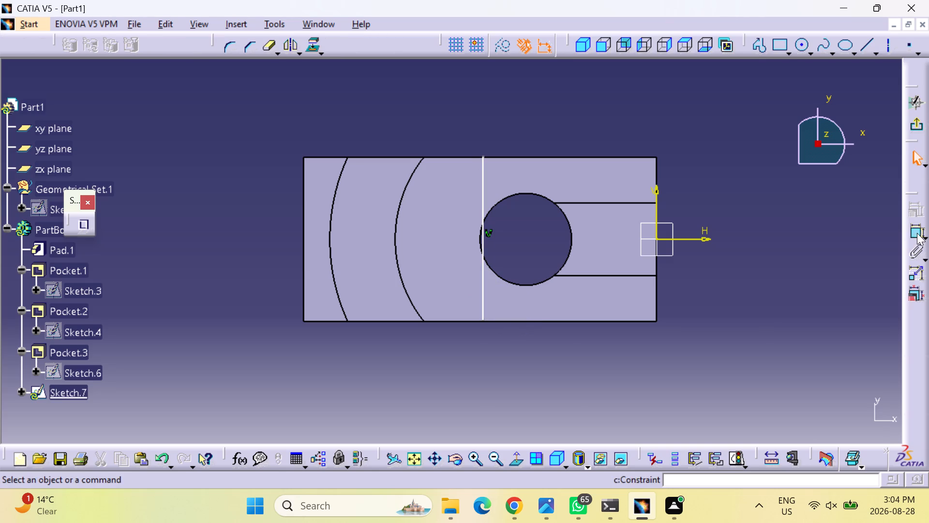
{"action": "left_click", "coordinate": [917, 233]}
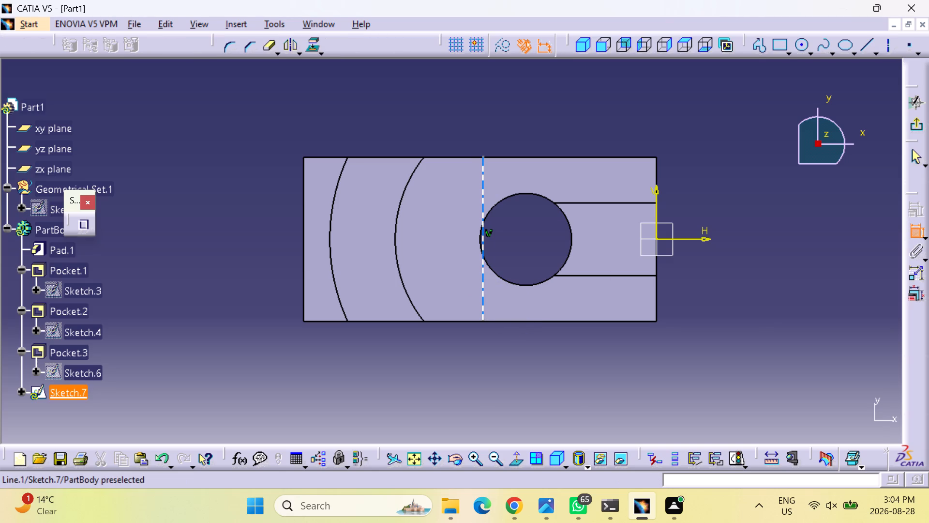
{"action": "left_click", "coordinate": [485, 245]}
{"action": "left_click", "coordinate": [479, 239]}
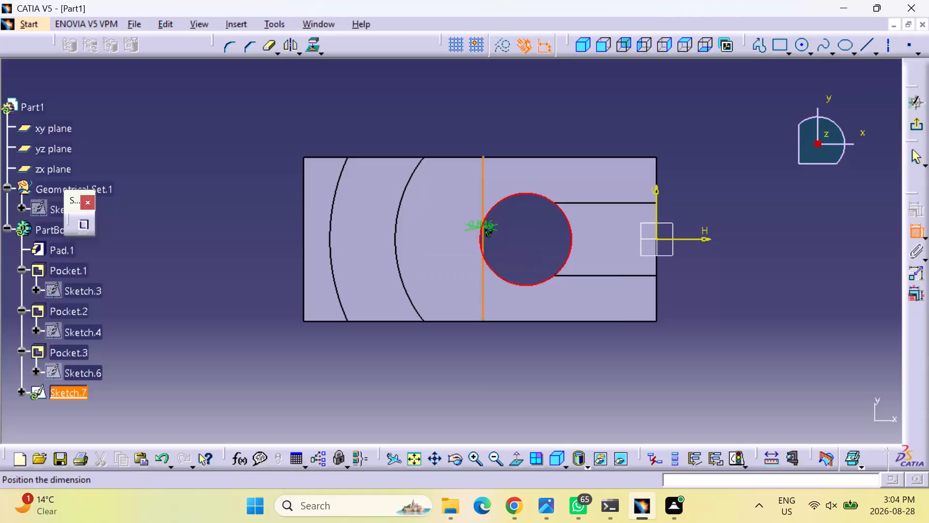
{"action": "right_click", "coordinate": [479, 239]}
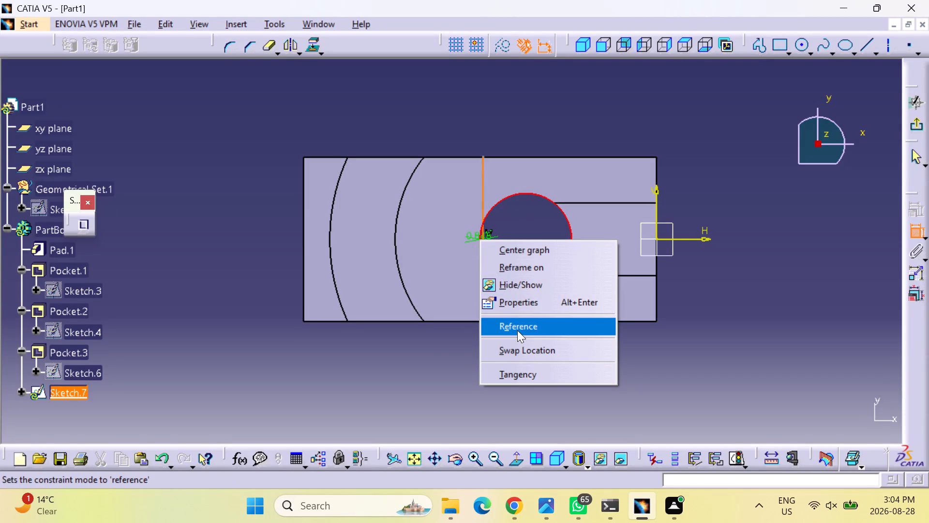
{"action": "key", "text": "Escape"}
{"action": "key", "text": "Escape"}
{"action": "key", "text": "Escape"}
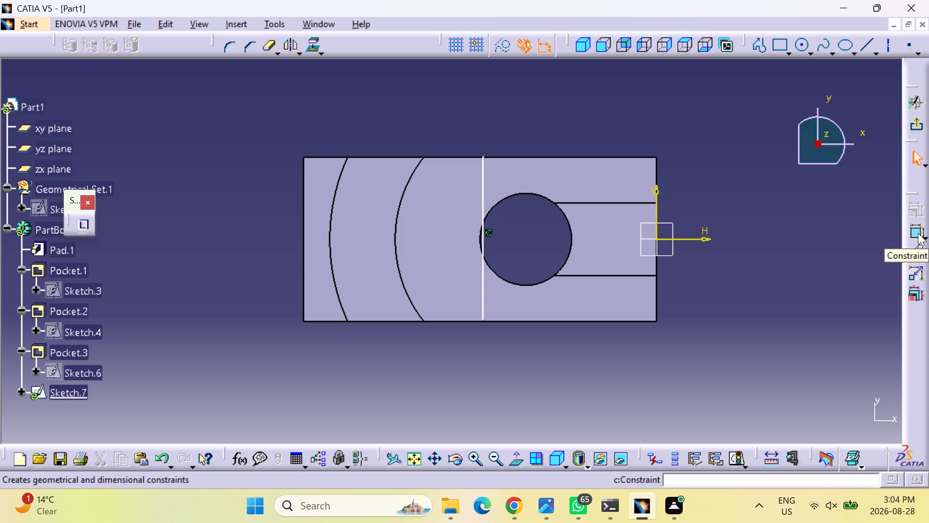
Place a sketch point inside the through hole and constrain it concentric with the hole's circular edge.
{"action": "left_click", "coordinate": [911, 44]}
{"action": "left_click", "coordinate": [522, 239]}
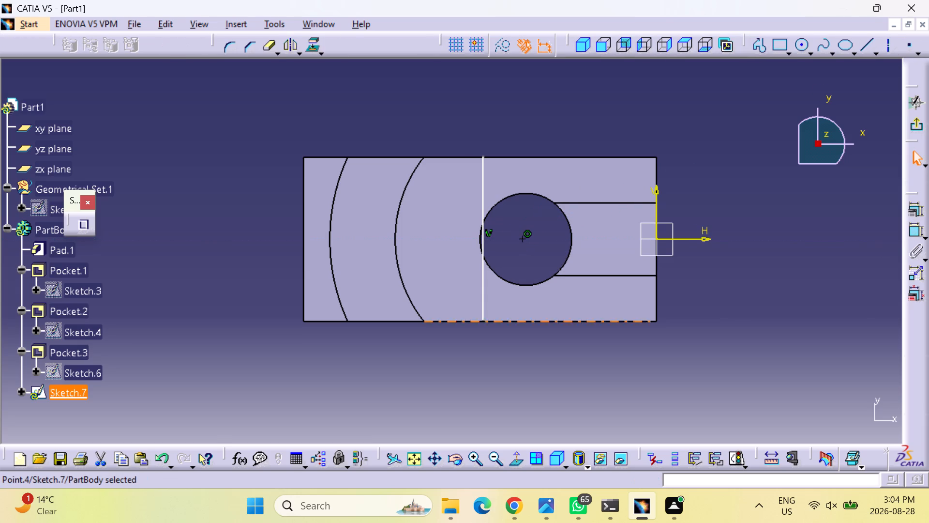
{"action": "left_click", "coordinate": [914, 231]}
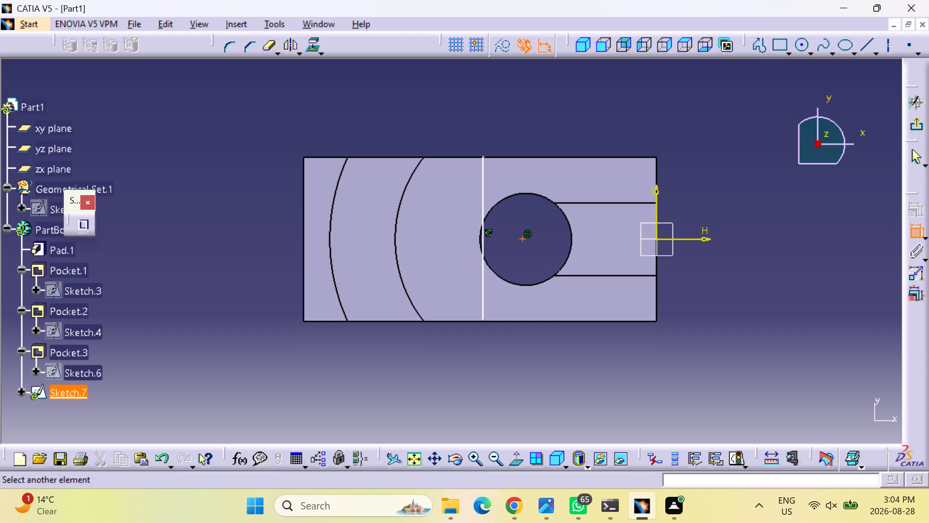
{"action": "left_click", "coordinate": [914, 233]}
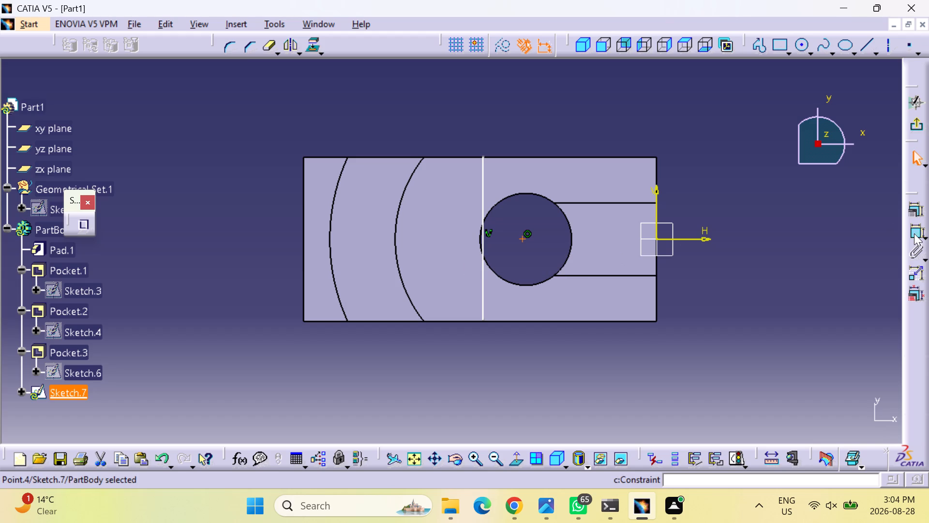
{"action": "left_click", "coordinate": [914, 233]}
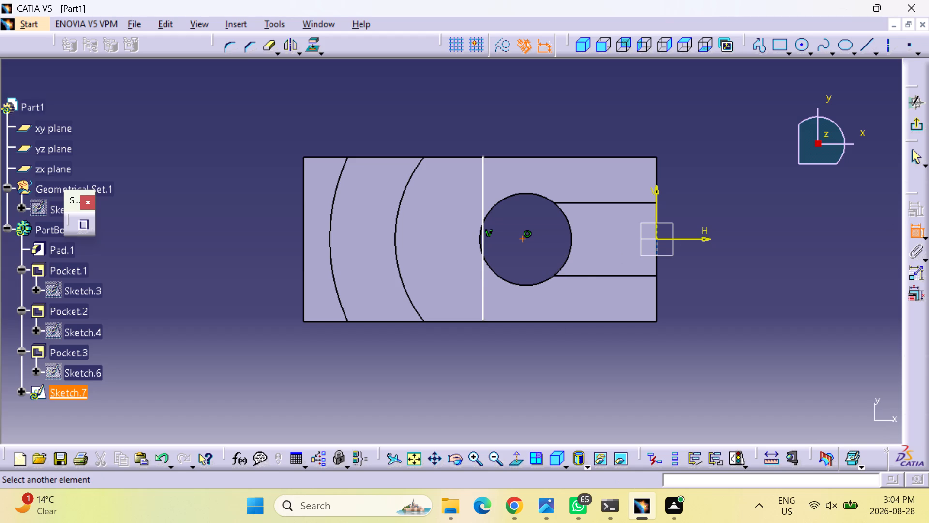
{"action": "left_click", "coordinate": [529, 195]}
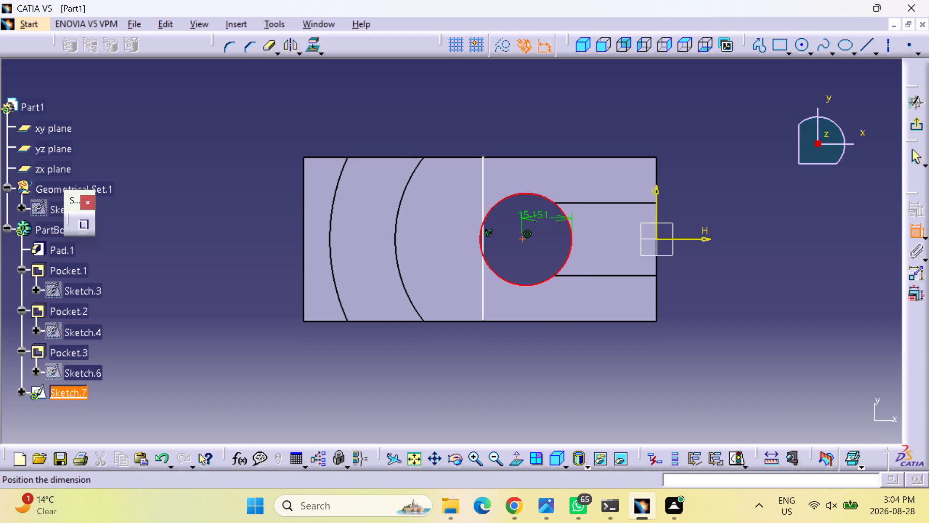
{"action": "right_click", "coordinate": [533, 220]}
{"action": "left_click", "coordinate": [597, 327]}
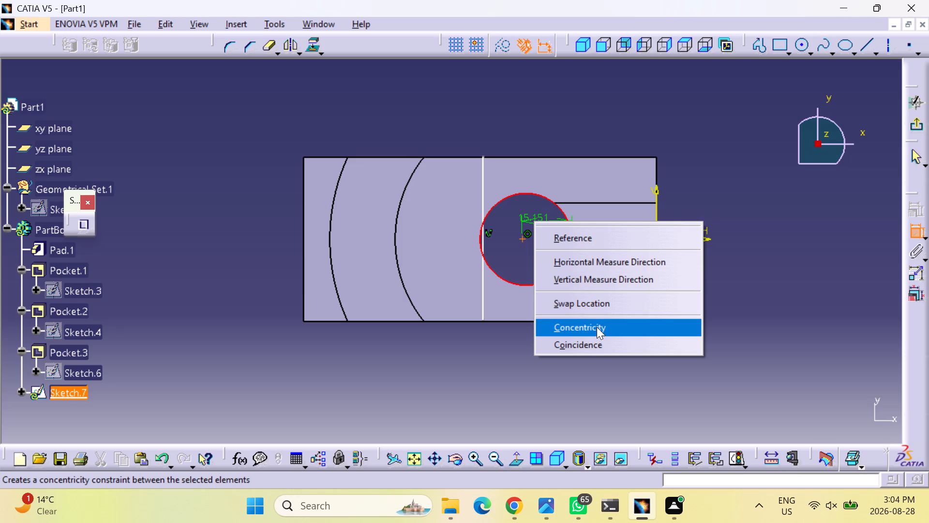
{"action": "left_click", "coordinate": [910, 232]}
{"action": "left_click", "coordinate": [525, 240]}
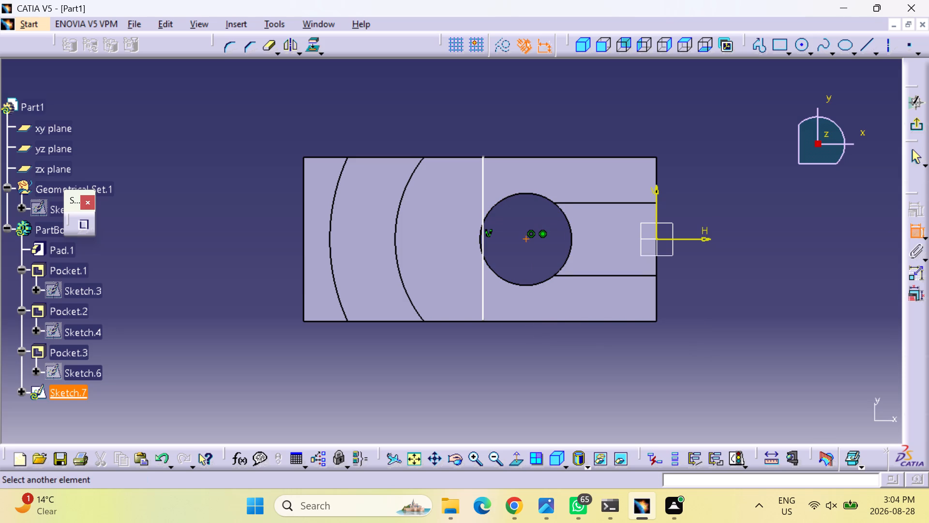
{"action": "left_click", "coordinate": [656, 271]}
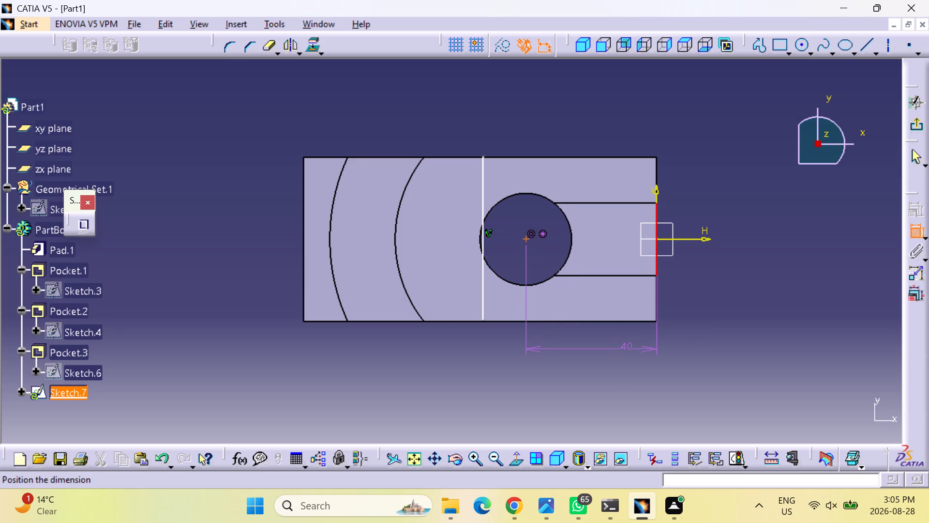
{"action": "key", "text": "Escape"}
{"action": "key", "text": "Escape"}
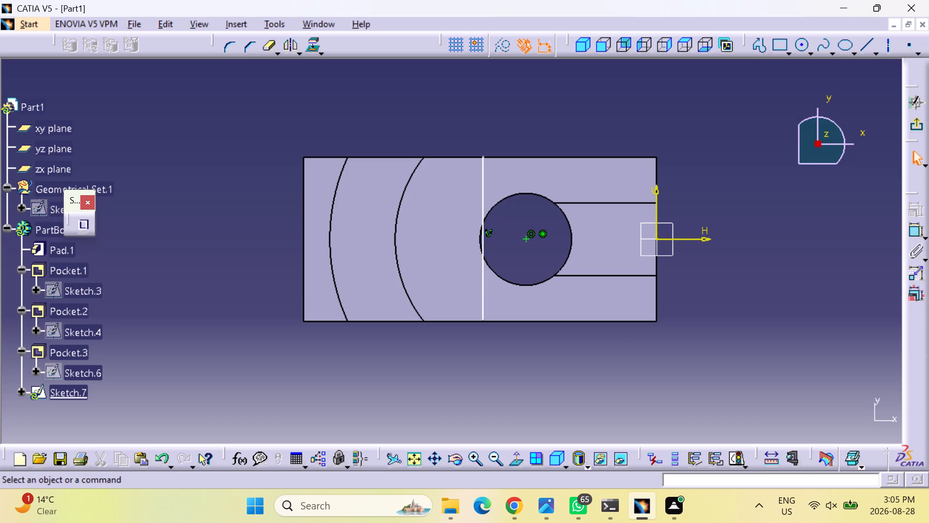
Dimension the vertical line's distance from the through hole's centre point and set it to 13 mm.
{"action": "left_click", "coordinate": [914, 234]}
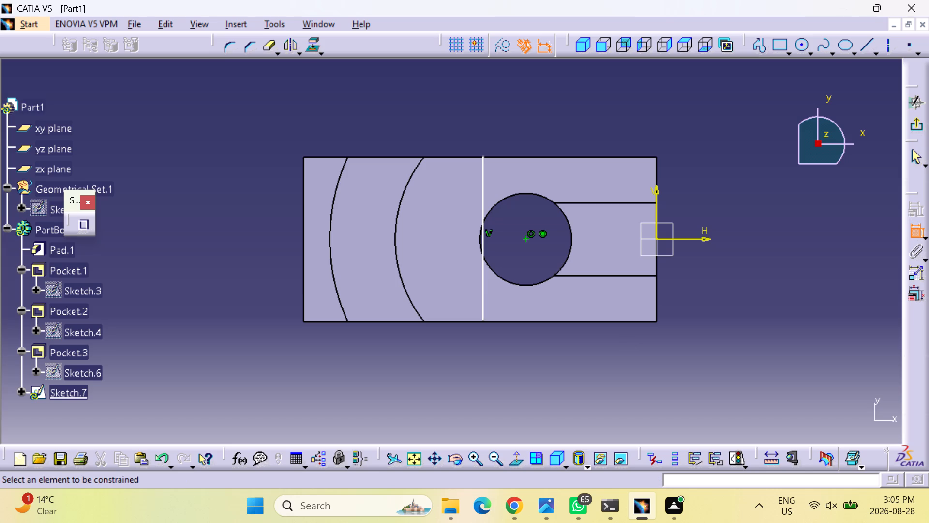
{"action": "left_click", "coordinate": [527, 237]}
{"action": "left_click", "coordinate": [483, 205]}
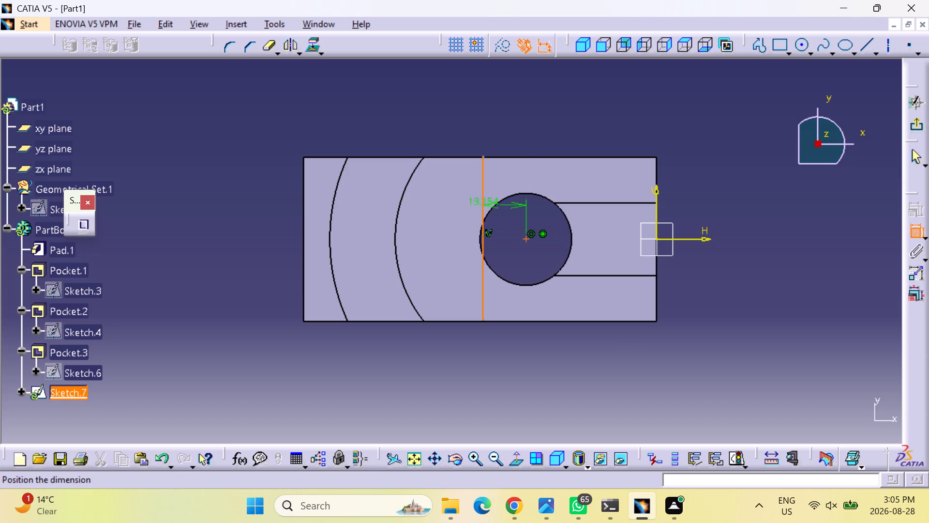
{"action": "left_click", "coordinate": [504, 340]}
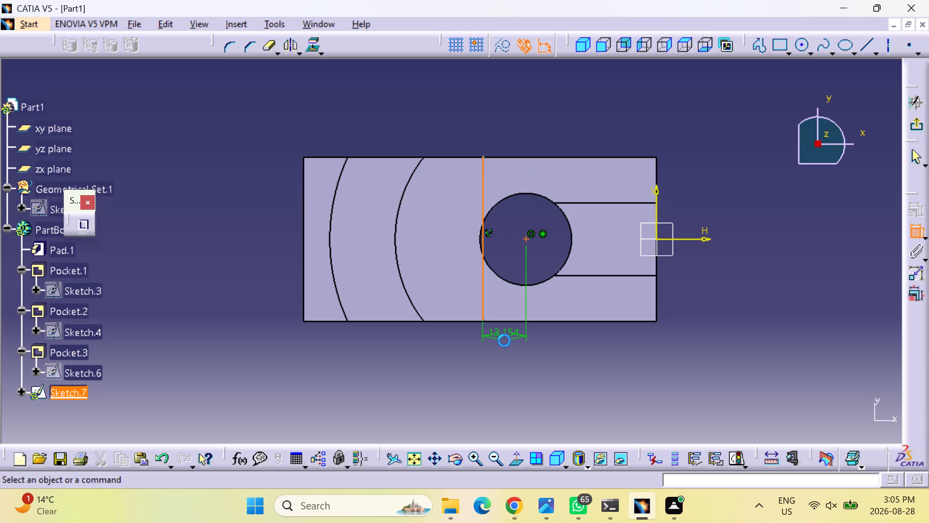
{"action": "double_click", "coordinate": [504, 329]}
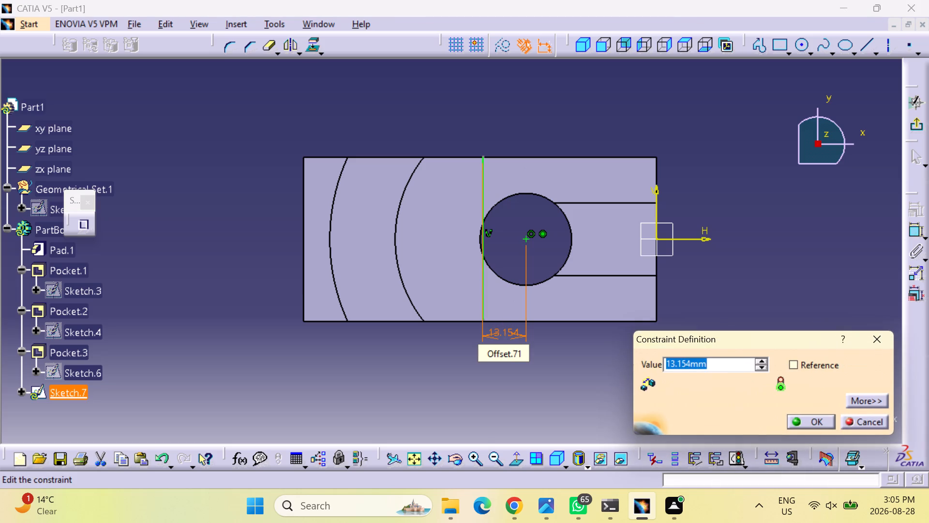
{"action": "type", "text": "13"}
{"action": "key", "text": "Return"}
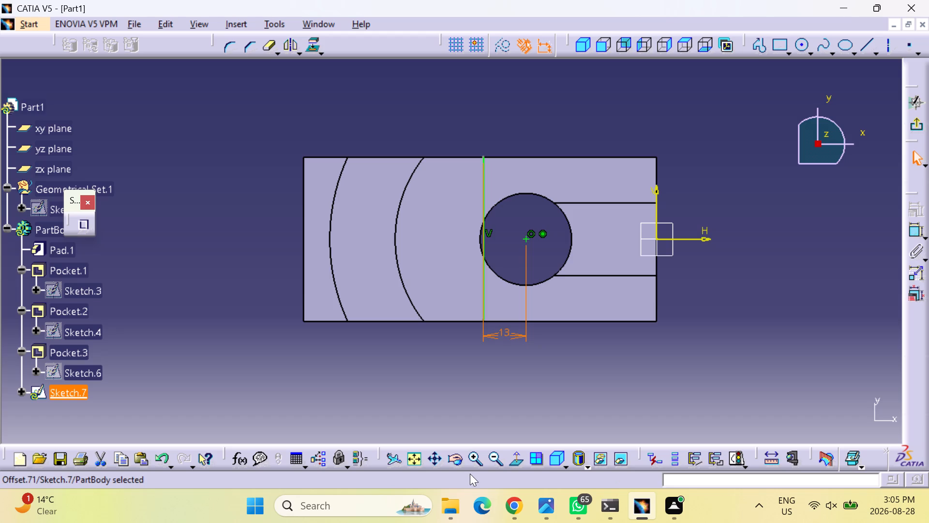
Constrain the vertical line's upper endpoint coincident with the block's upper long edge.
{"action": "double_click", "coordinate": [471, 461]}
{"action": "middle_click_drag", "start_coordinate": [556, 175], "coordinate": [539, 239]}
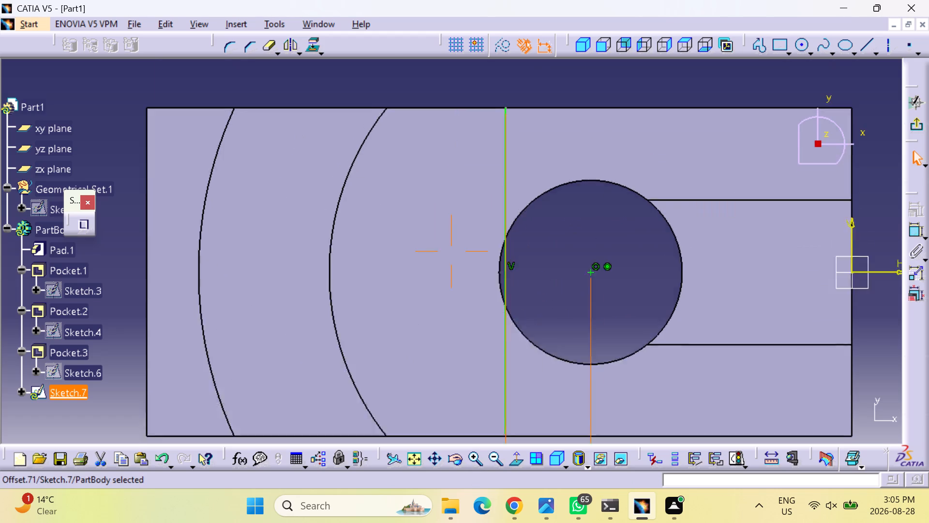
{"action": "middle_click_drag", "start_coordinate": [539, 239], "coordinate": [535, 249]}
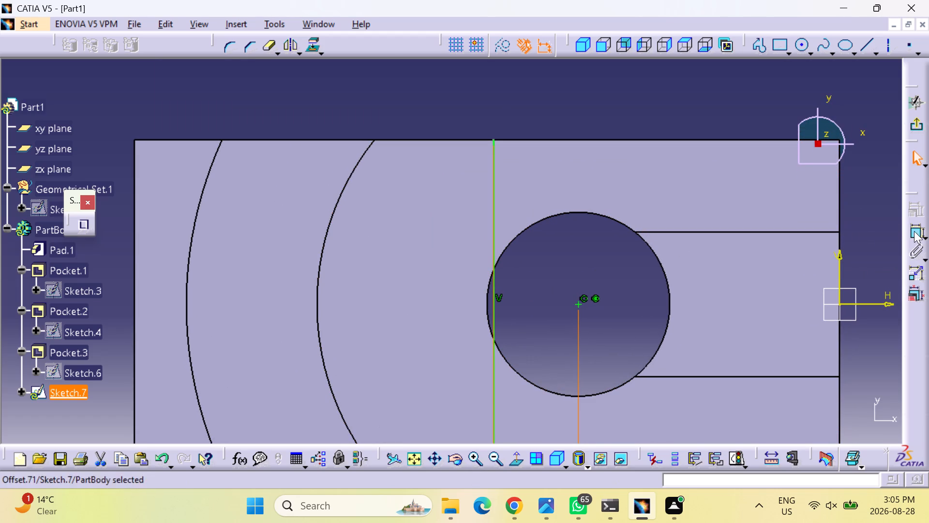
{"action": "left_click", "coordinate": [914, 231]}
{"action": "left_click", "coordinate": [494, 140]}
{"action": "left_click", "coordinate": [499, 138]}
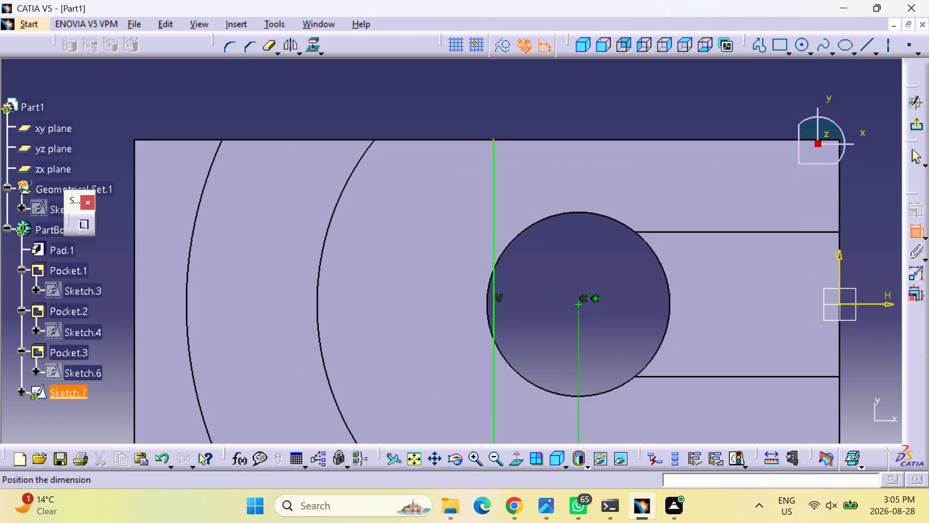
{"action": "right_click", "coordinate": [500, 141]}
{"action": "left_click", "coordinate": [536, 276]}
Constrain the vertical line's lower endpoint coincident with the block's lower long edge.
{"action": "middle_click_drag", "start_coordinate": [516, 310], "coordinate": [514, 280]}
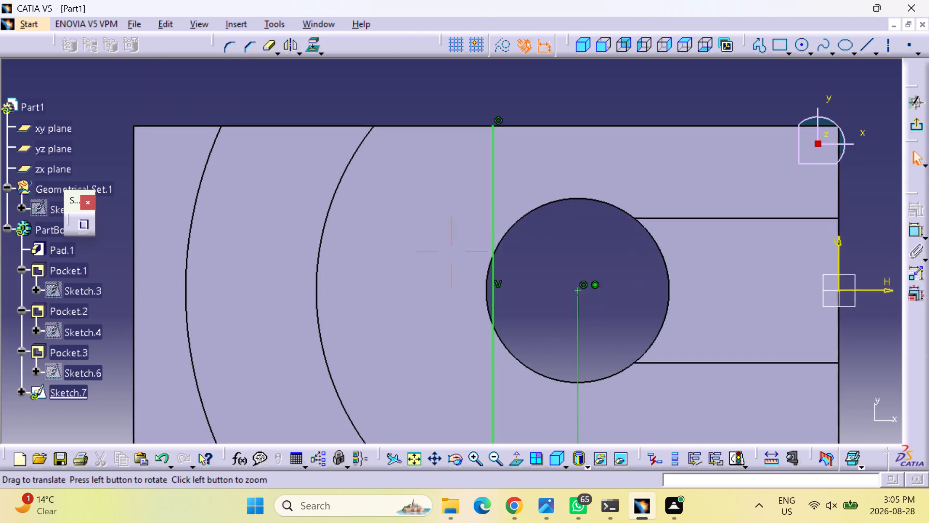
{"action": "middle_click_drag", "start_coordinate": [514, 280], "coordinate": [502, 102]}
{"action": "left_click", "coordinate": [914, 228]}
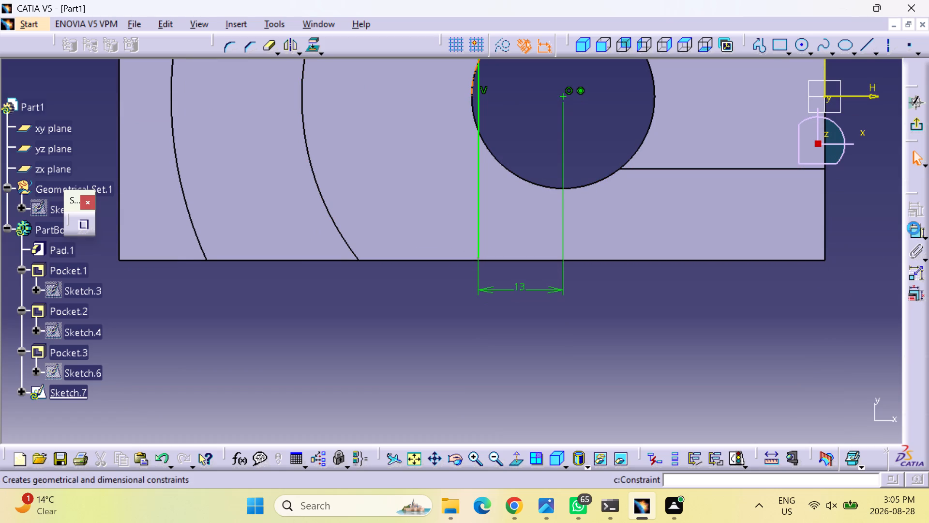
{"action": "left_click", "coordinate": [477, 256]}
{"action": "left_click", "coordinate": [493, 259]}
{"action": "right_click", "coordinate": [492, 256]}
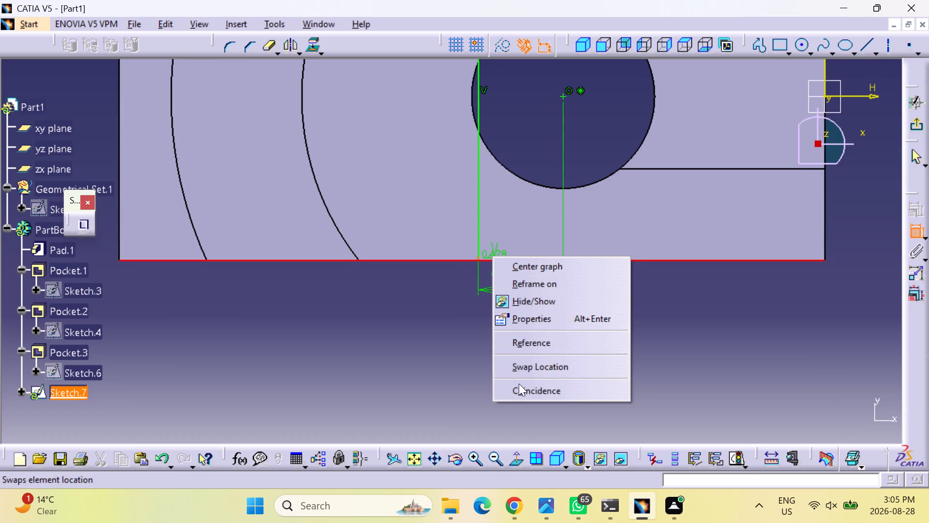
{"action": "left_click", "coordinate": [519, 388]}
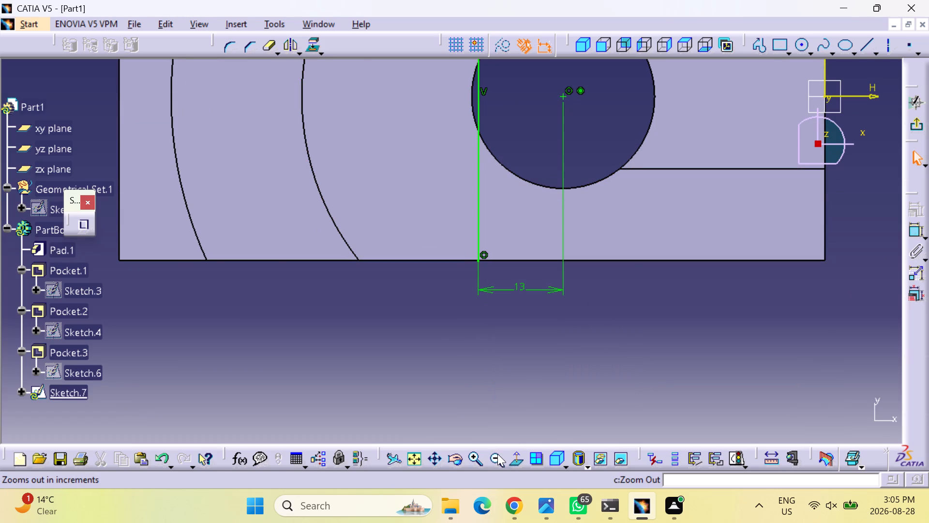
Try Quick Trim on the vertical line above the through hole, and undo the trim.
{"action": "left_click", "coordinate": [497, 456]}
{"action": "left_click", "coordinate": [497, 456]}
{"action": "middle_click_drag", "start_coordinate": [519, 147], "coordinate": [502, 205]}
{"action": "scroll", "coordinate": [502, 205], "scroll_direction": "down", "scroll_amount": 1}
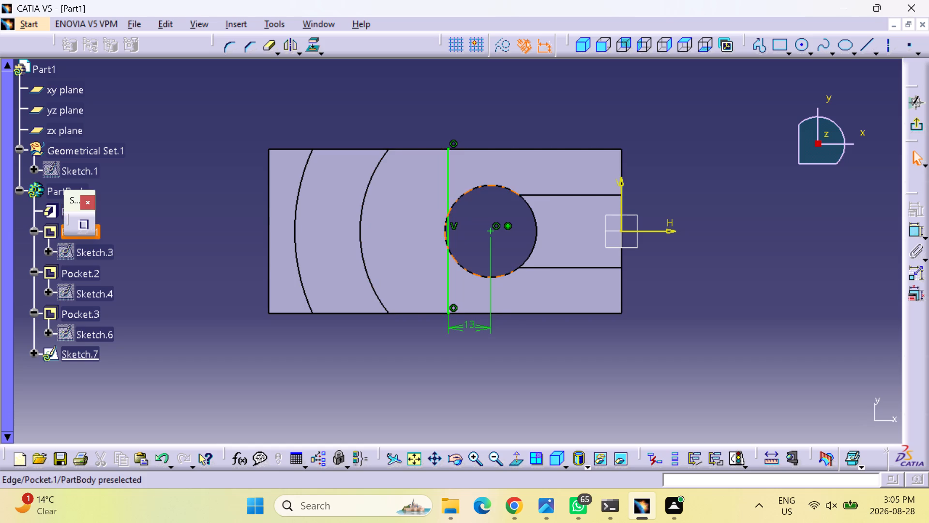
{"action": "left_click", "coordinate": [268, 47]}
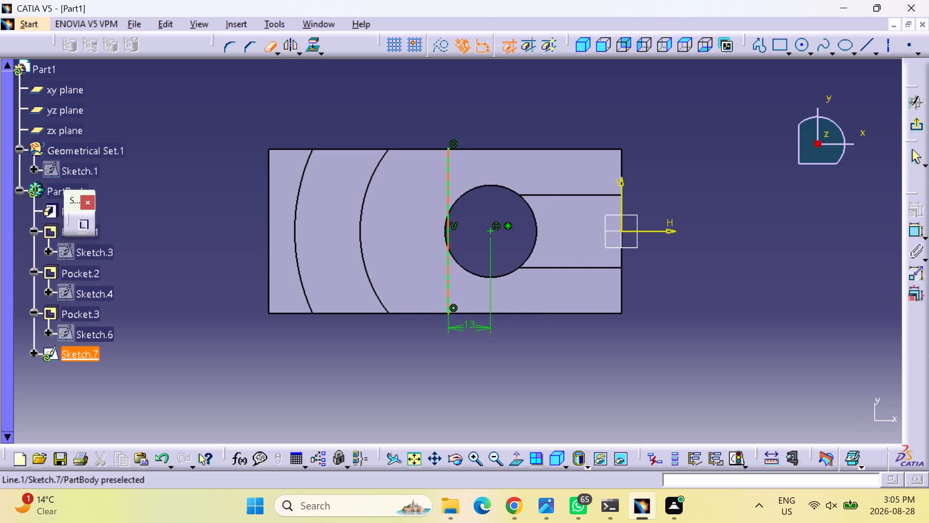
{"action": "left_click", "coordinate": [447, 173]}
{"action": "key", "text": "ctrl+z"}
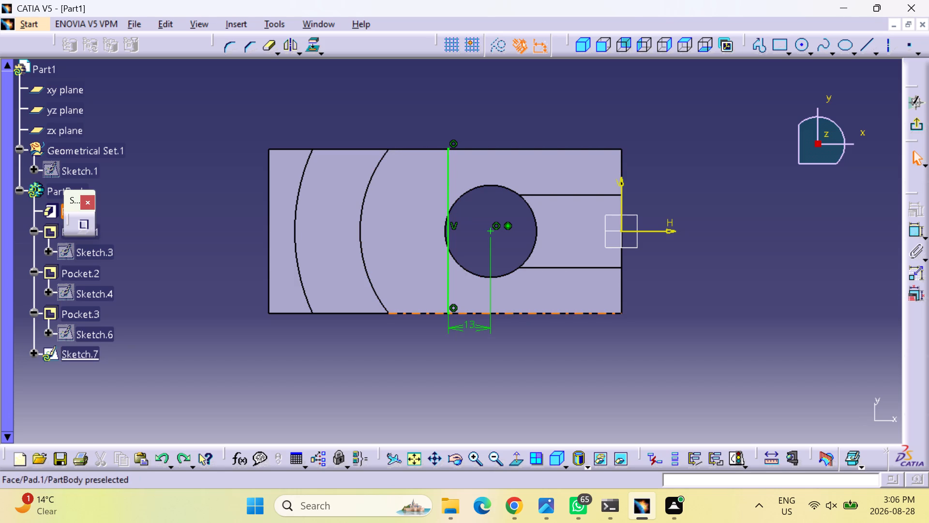
Project the block's upper long edge, from the pocket arc to the notched end, onto the sketch plane.
{"action": "double_click", "coordinate": [471, 455]}
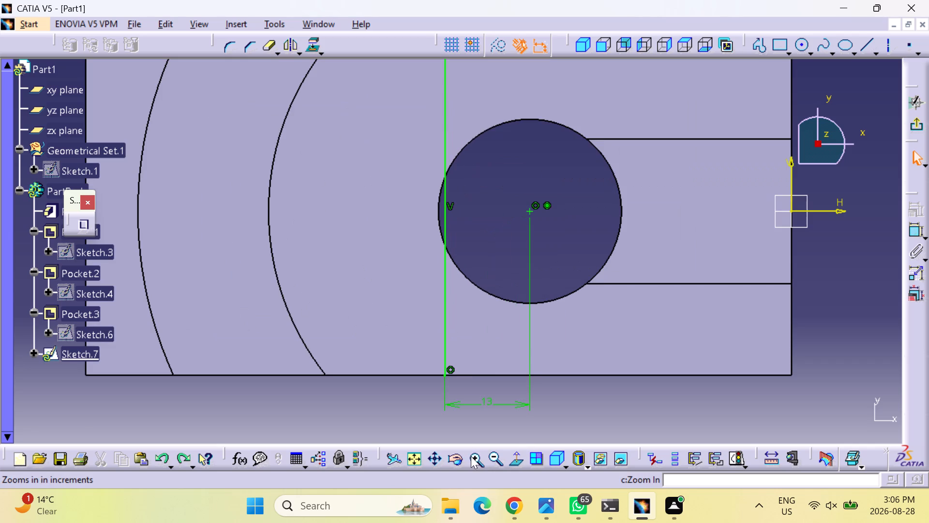
{"action": "middle_click_drag", "start_coordinate": [455, 322], "coordinate": [544, 370]}
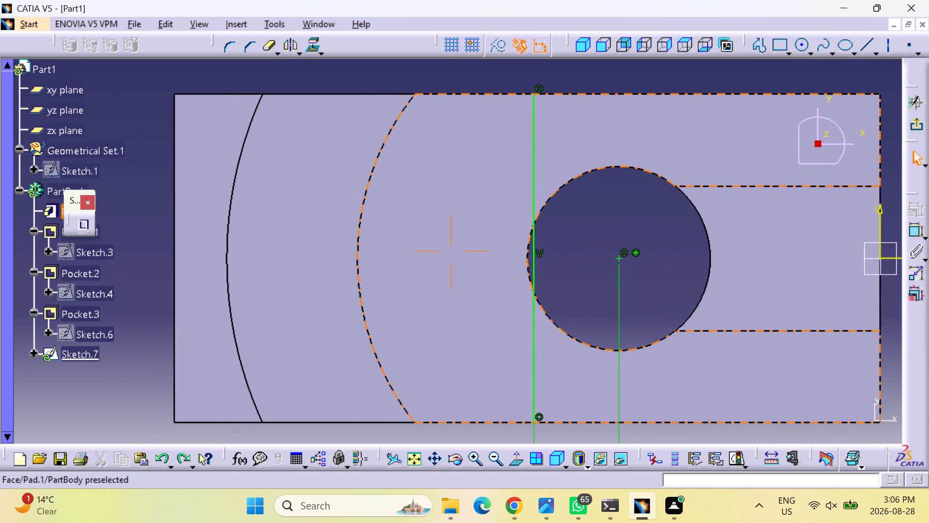
{"action": "middle_click_drag", "start_coordinate": [544, 370], "coordinate": [542, 352]}
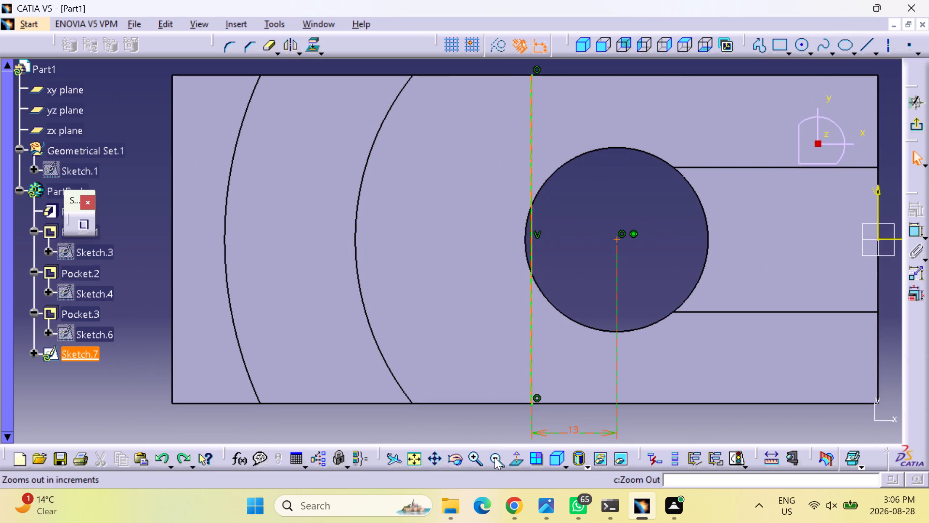
{"action": "left_click", "coordinate": [494, 457]}
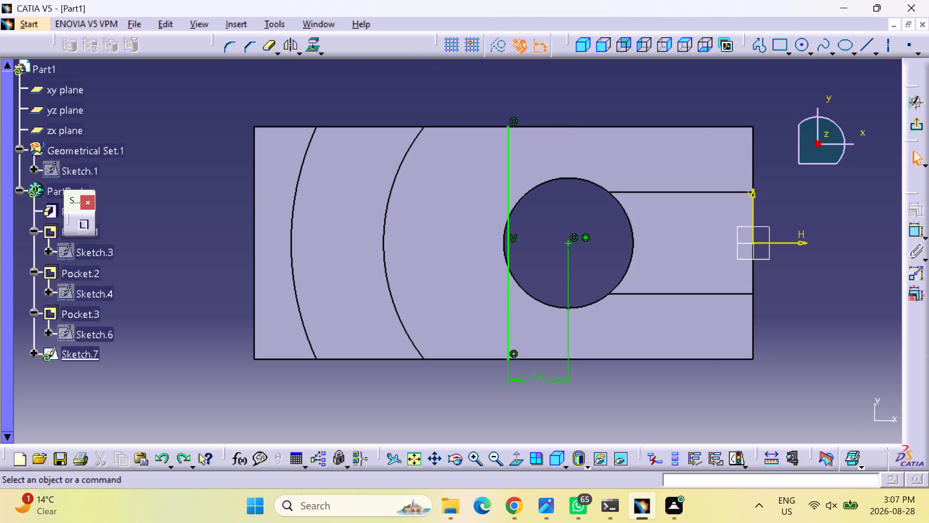
{"action": "left_click", "coordinate": [312, 47]}
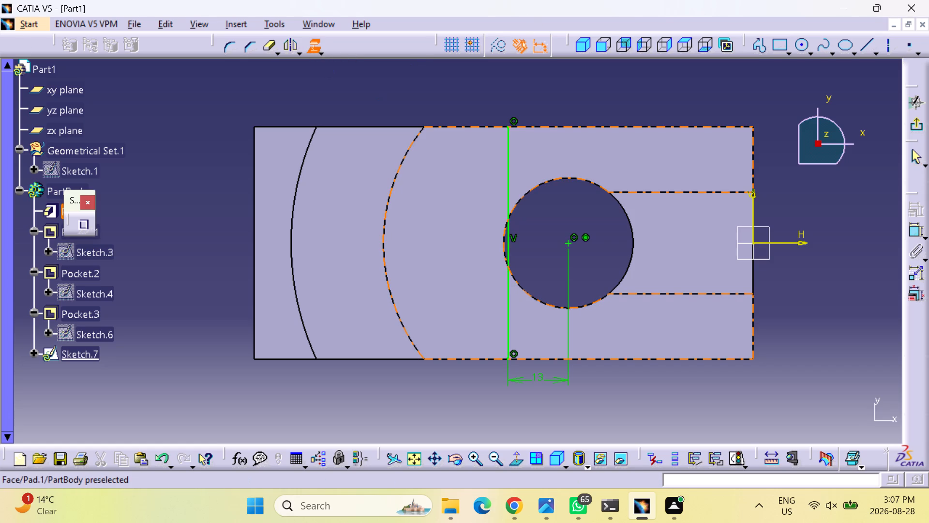
{"action": "left_click", "coordinate": [588, 126]}
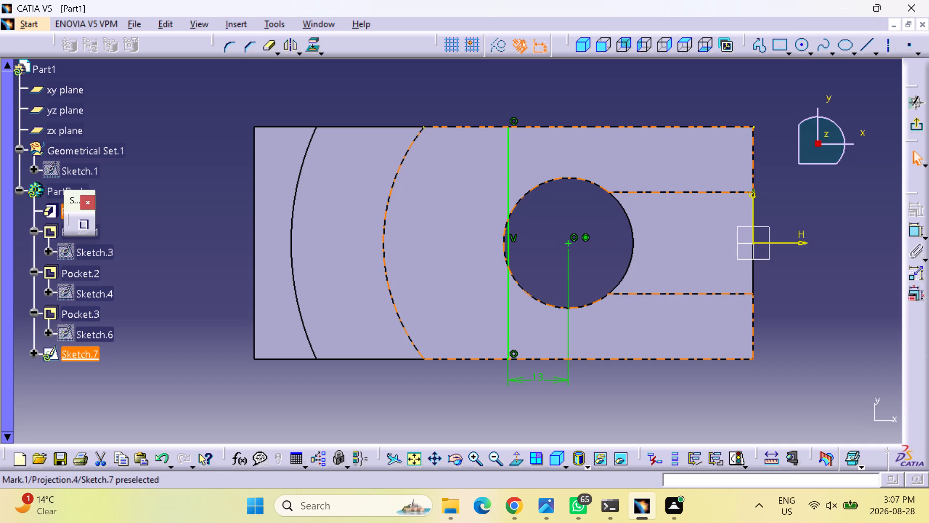
{"action": "left_click", "coordinate": [311, 44]}
{"action": "left_click", "coordinate": [562, 197]}
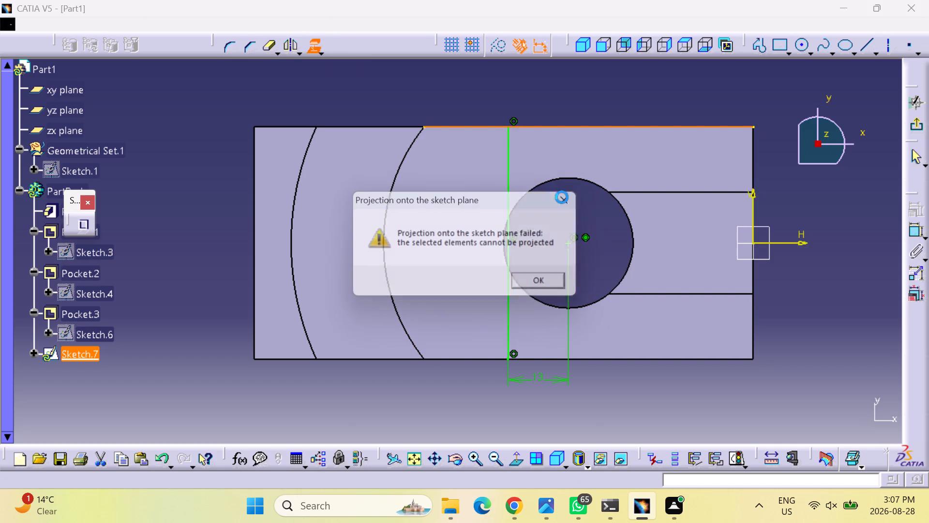
{"action": "left_click", "coordinate": [666, 87]}
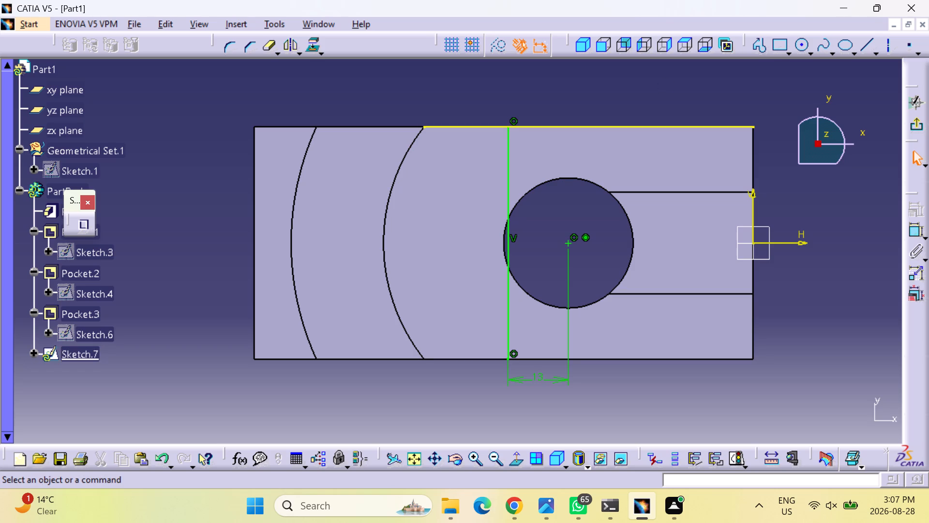
Project the whole boundary of the top face around the through hole and end notch into the sketch.
{"action": "left_click", "coordinate": [311, 48]}
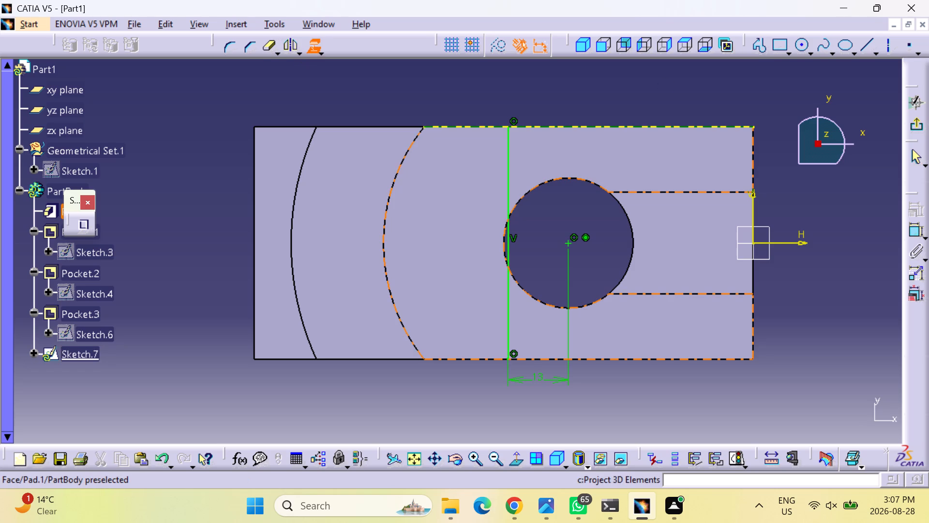
{"action": "left_click", "coordinate": [748, 161]}
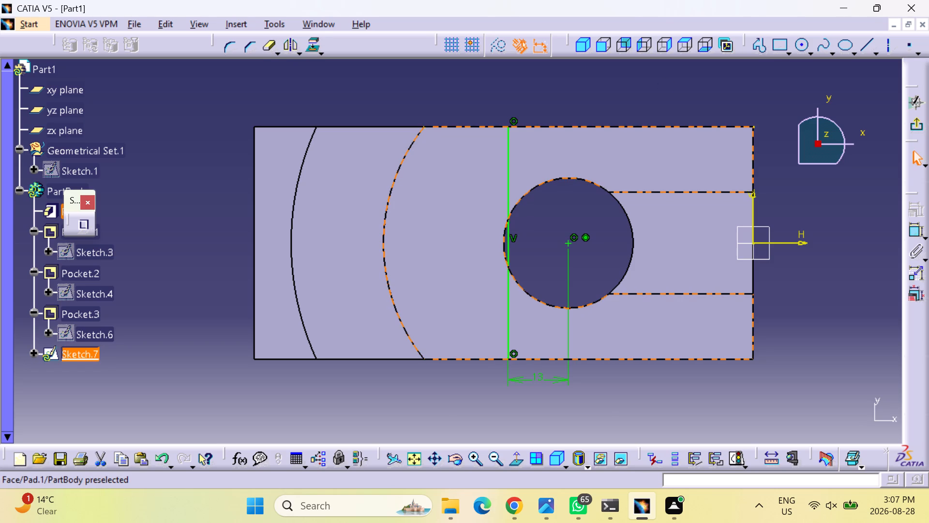
{"action": "left_click", "coordinate": [570, 179], "text": "ctrl"}
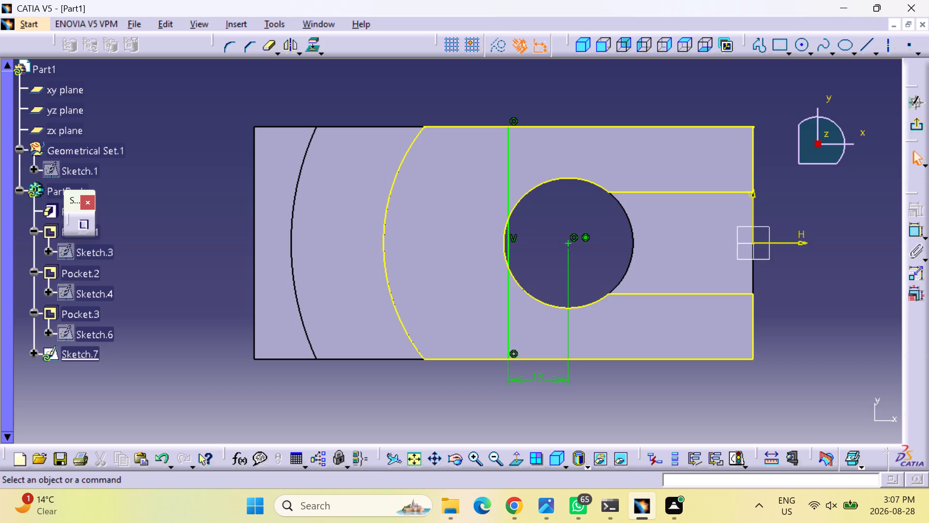
{"action": "left_click", "coordinate": [676, 427]}
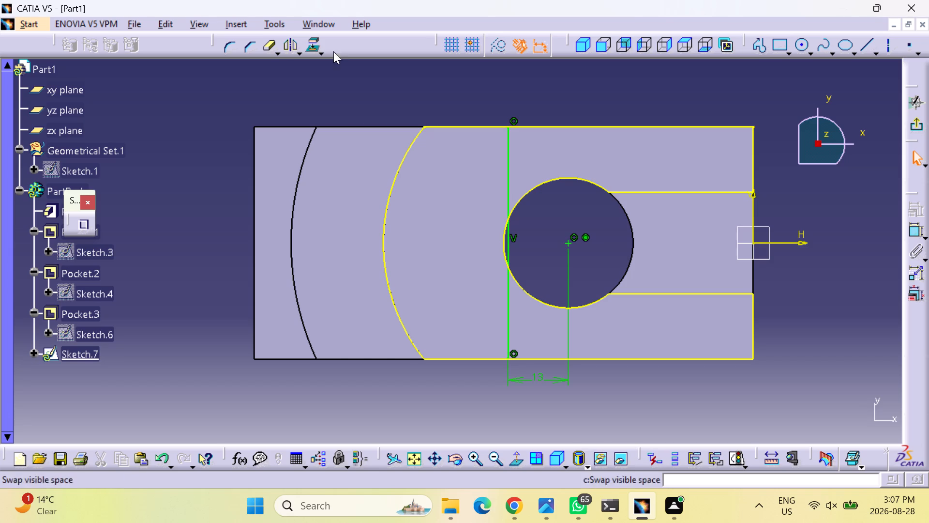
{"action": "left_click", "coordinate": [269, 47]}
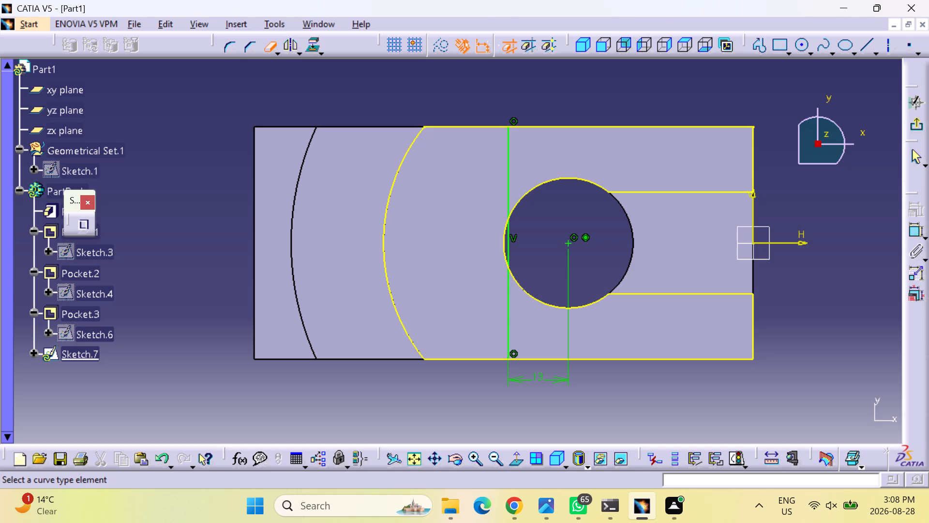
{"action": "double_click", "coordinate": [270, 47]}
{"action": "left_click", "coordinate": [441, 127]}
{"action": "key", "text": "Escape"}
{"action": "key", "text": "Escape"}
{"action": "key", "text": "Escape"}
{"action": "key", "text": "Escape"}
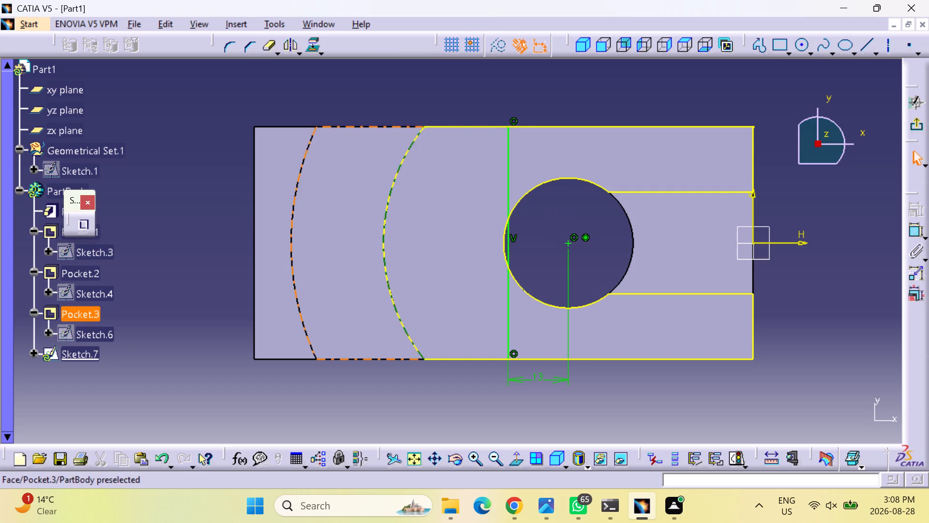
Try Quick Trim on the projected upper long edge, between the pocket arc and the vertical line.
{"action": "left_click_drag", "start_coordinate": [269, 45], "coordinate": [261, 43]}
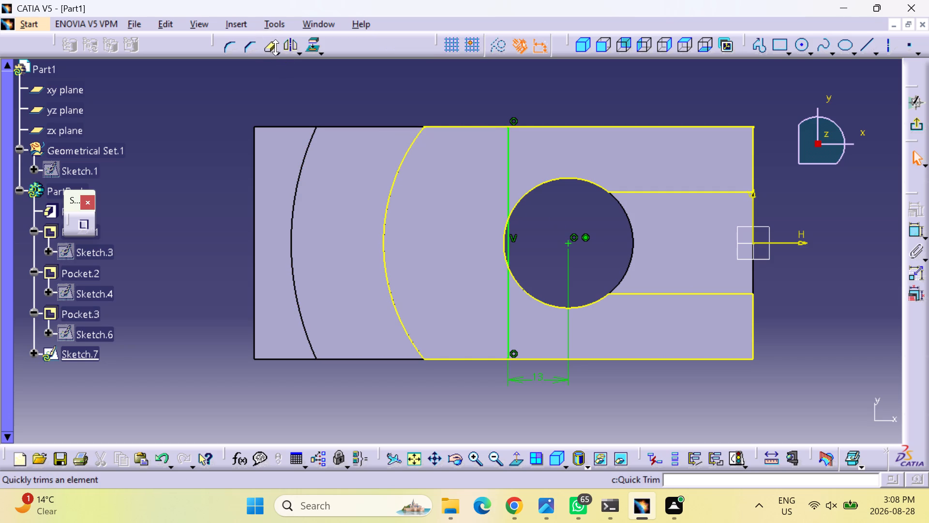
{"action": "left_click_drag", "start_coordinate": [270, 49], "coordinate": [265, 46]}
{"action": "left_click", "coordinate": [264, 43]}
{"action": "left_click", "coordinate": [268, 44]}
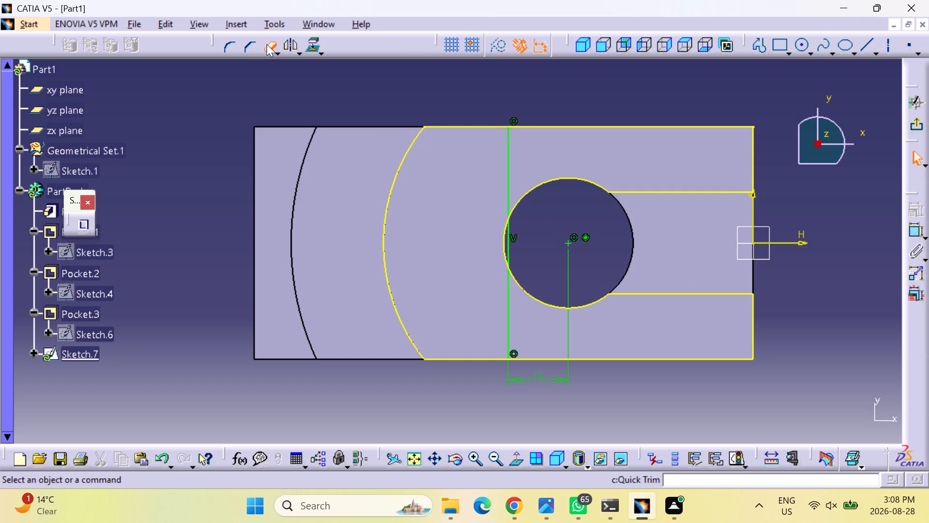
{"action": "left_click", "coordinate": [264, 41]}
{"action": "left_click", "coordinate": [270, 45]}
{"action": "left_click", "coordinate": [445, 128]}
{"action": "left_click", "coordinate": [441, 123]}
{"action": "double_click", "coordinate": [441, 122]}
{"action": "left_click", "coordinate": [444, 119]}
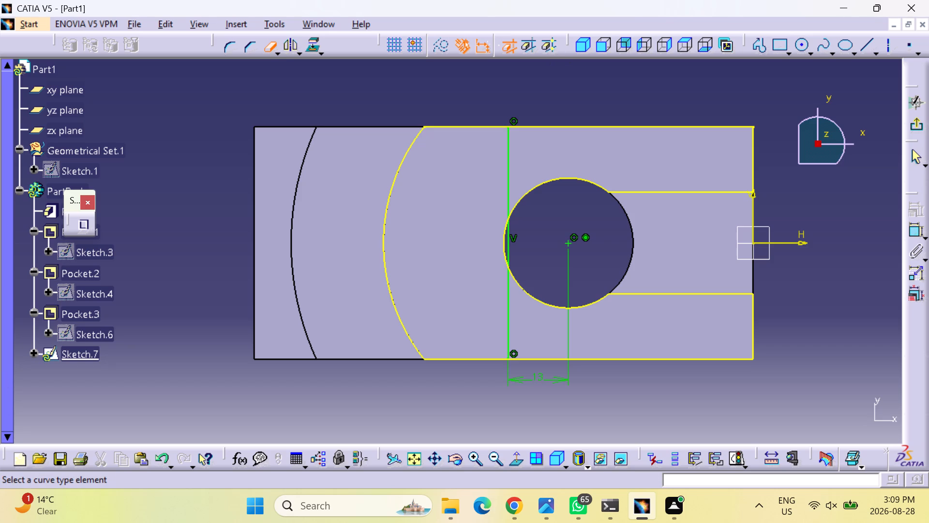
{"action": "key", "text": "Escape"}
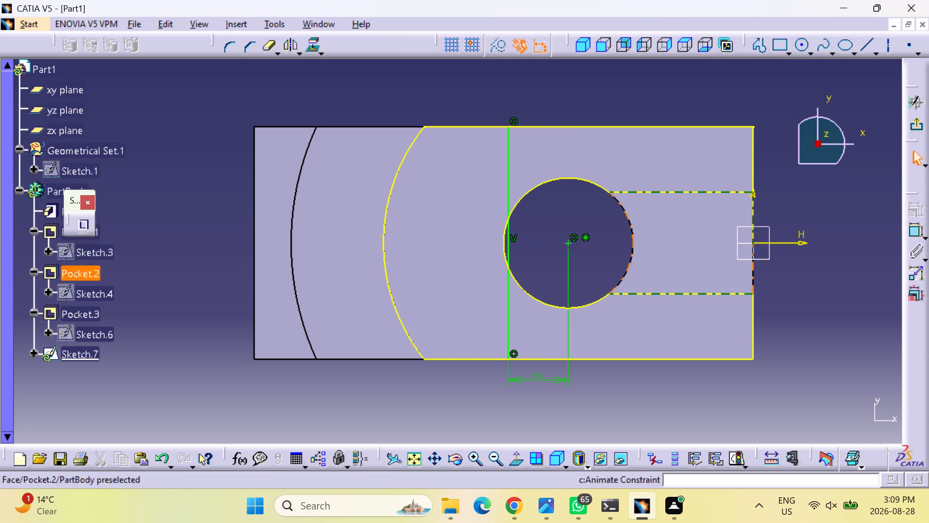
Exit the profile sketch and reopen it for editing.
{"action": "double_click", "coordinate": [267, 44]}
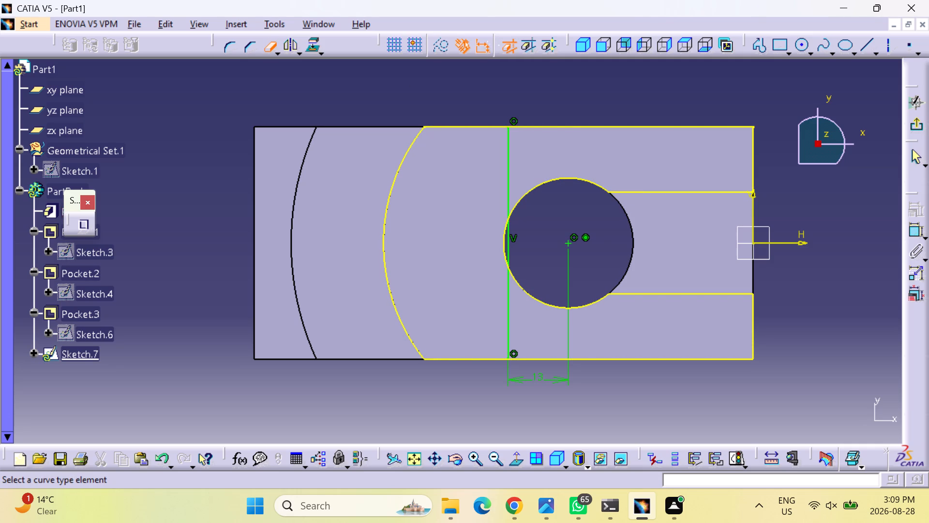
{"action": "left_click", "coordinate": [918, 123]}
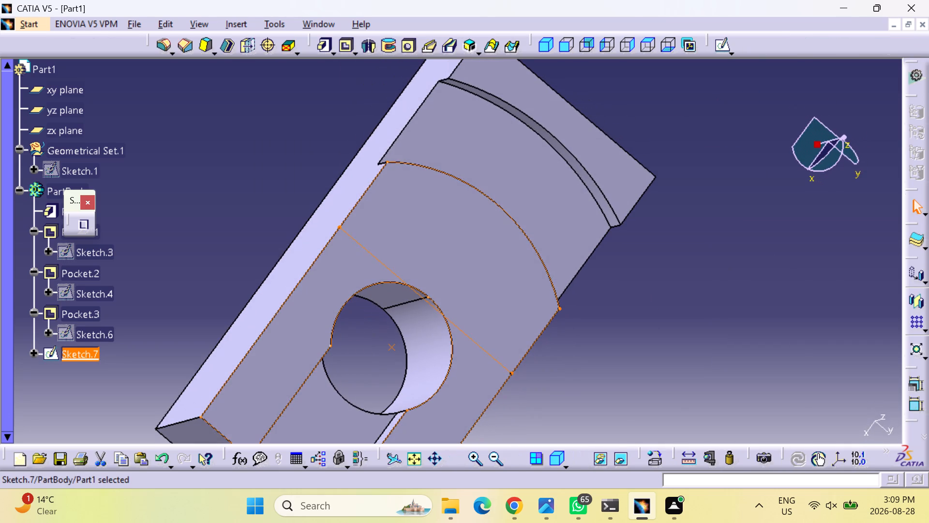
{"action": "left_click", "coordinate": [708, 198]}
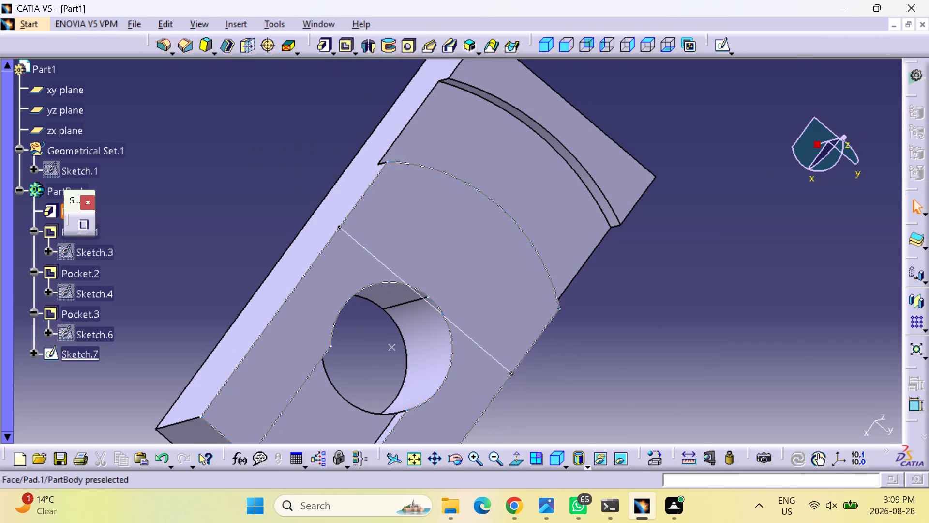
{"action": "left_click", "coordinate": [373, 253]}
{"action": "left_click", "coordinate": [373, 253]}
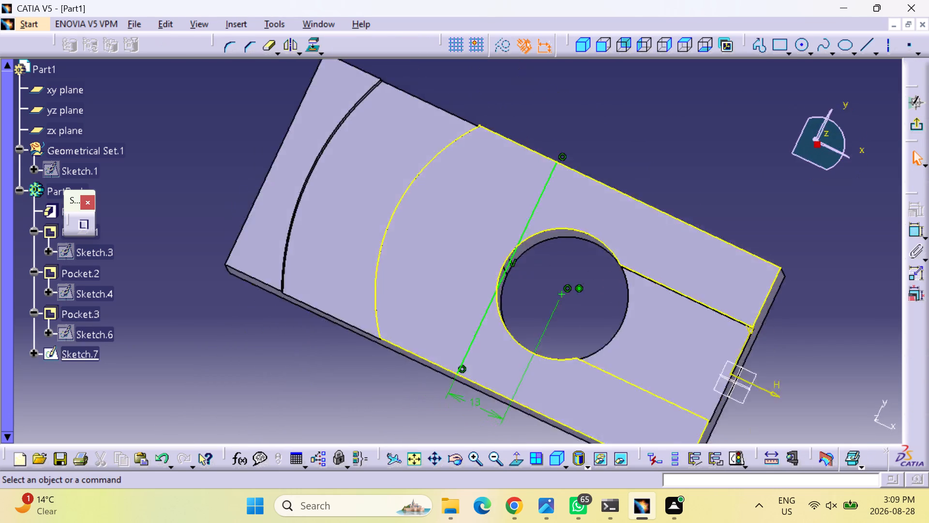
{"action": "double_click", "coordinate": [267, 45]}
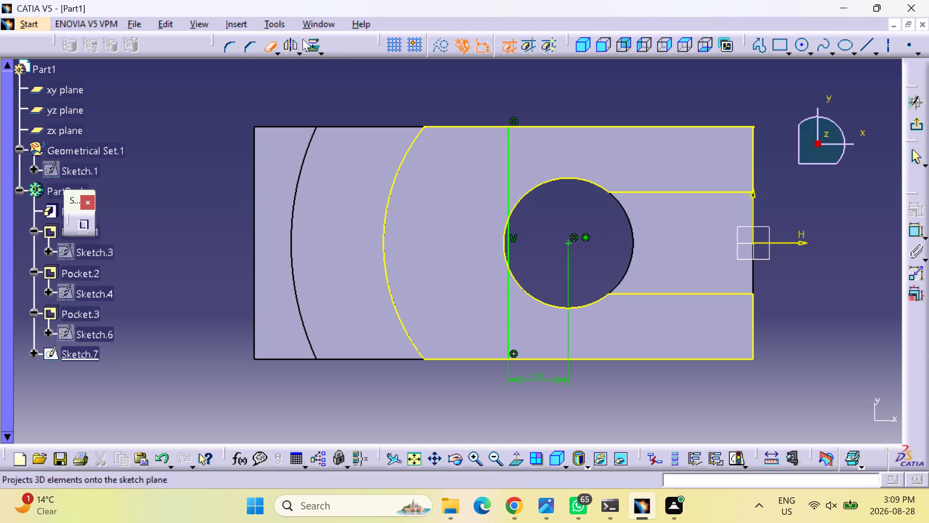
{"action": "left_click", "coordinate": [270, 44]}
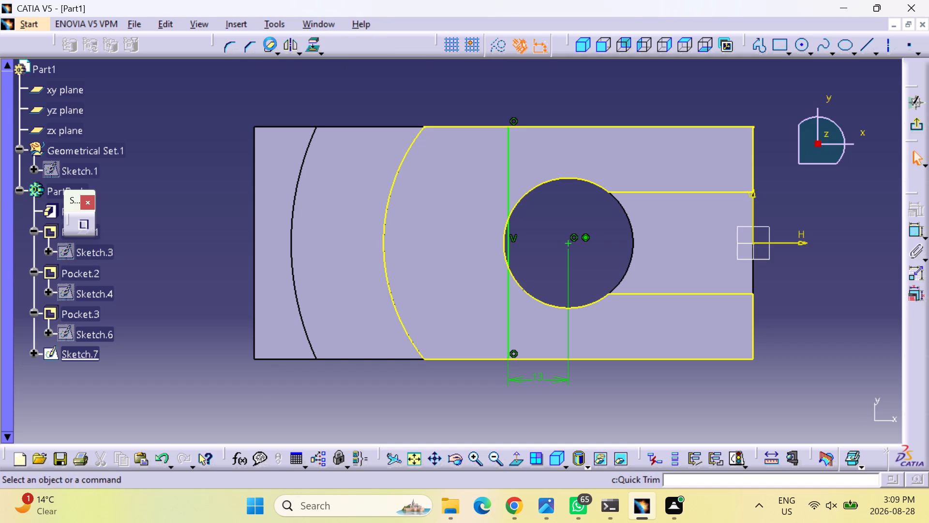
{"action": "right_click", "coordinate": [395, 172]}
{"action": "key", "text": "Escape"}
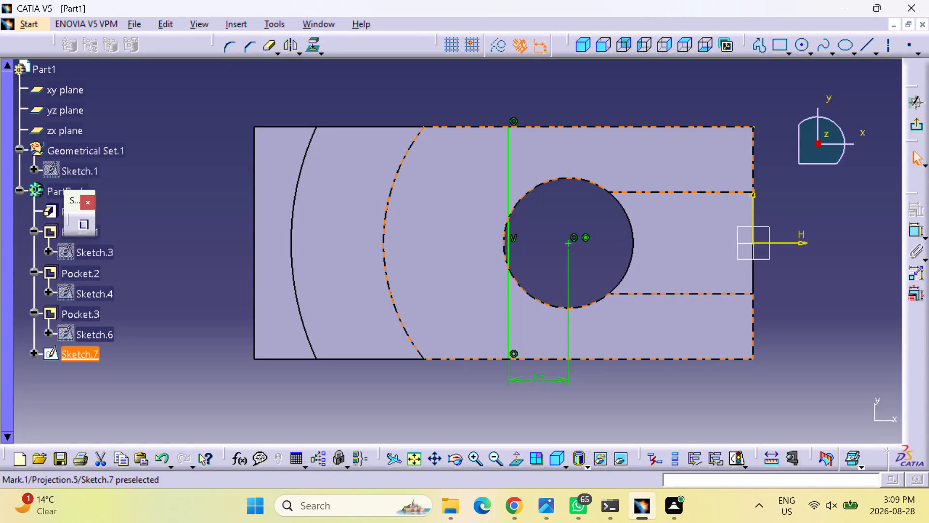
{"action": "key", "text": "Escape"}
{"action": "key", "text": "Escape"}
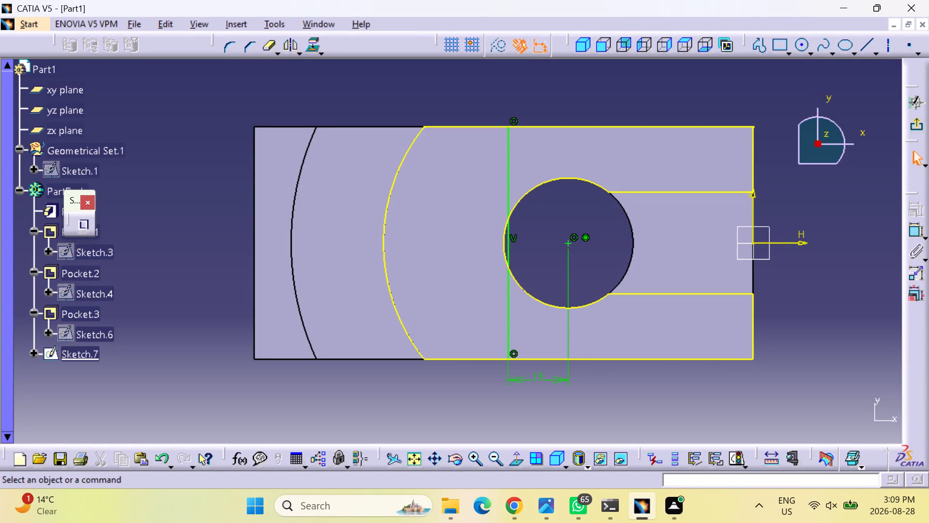
Undo the entire top-face profile sketch, redoing the arc-bounded Pocket.3 after undoing one operation too many.
{"action": "key", "text": "ctrl+z"}
{"action": "key", "text": "ctrl+z"}
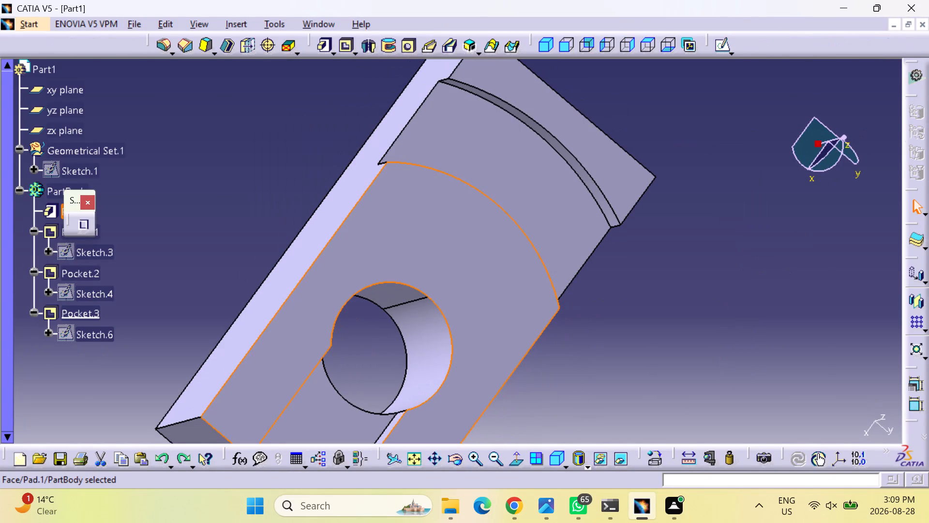
{"action": "key", "text": "ctrl+z"}
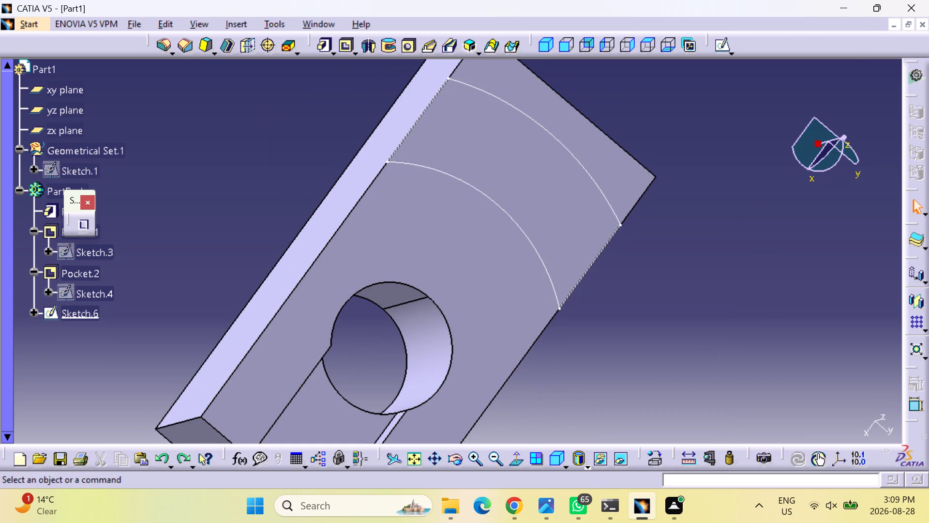
{"action": "middle_click_drag", "start_coordinate": [648, 343], "coordinate": [654, 307]}
{"action": "key", "text": "ctrl+y"}
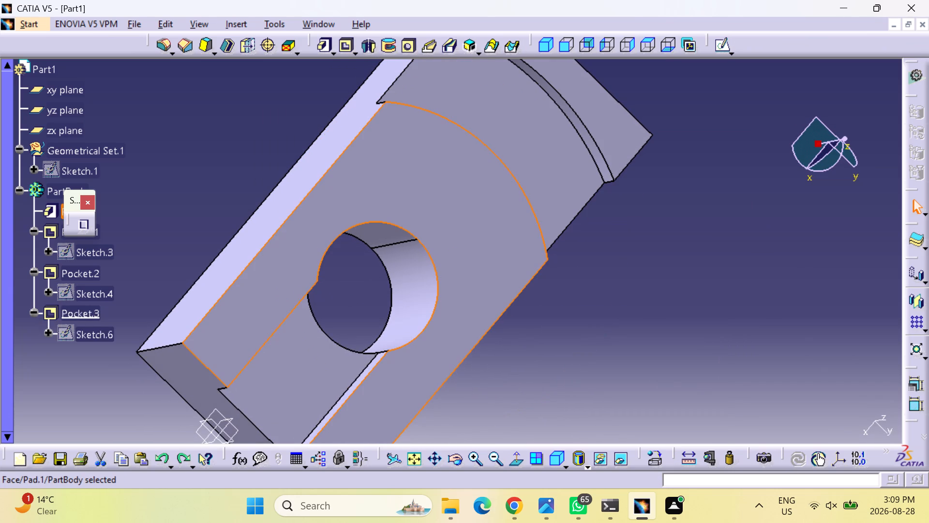
{"action": "middle_click_drag", "start_coordinate": [625, 329], "coordinate": [606, 316]}
{"action": "key", "text": "Escape"}
{"action": "key", "text": "Escape"}
{"action": "key", "text": "Escape"}
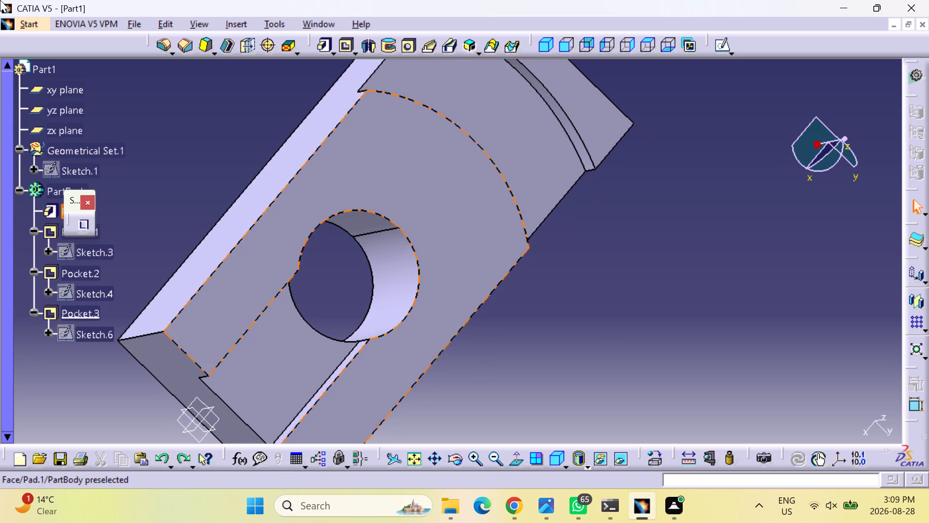
Start a new sketch on the block's top face around the through hole and end notch.
{"action": "left_click", "coordinate": [447, 227]}
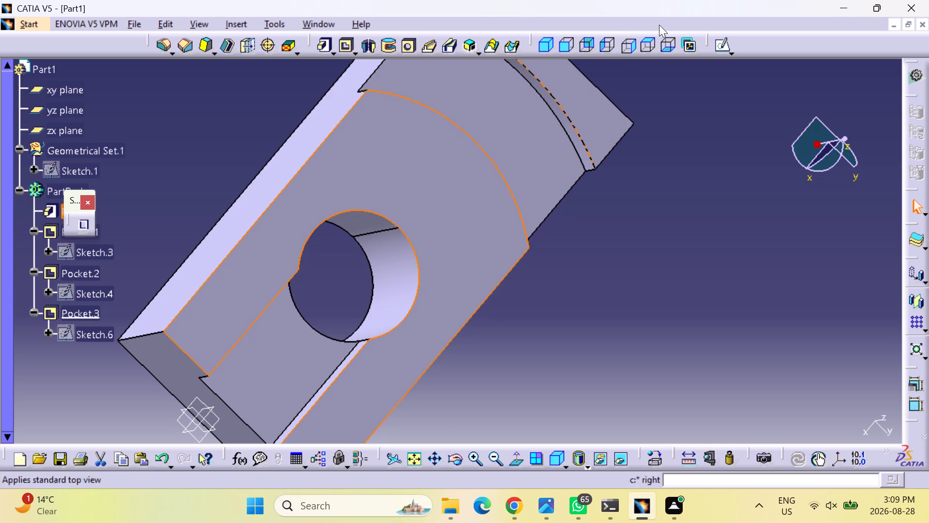
{"action": "left_click", "coordinate": [717, 43]}
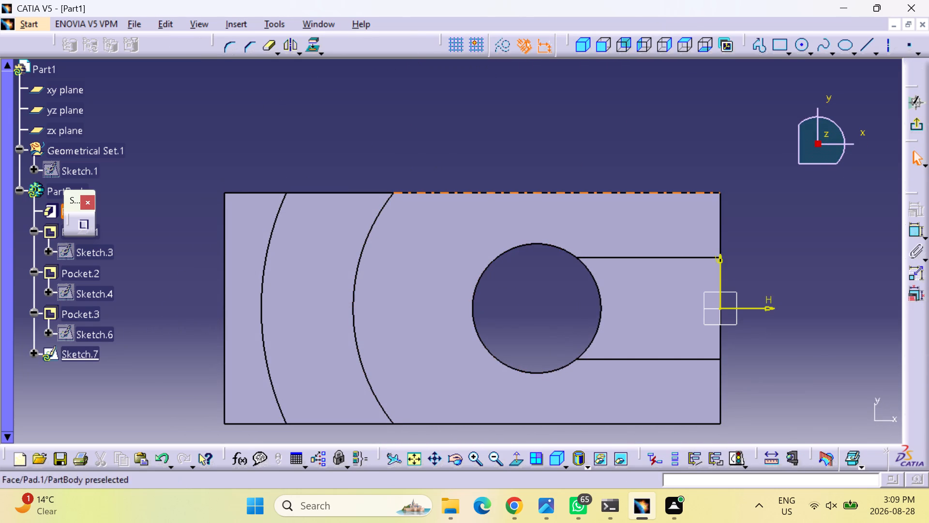
Project the through hole's notch-side arc onto the sketch plane.
{"action": "left_click", "coordinate": [597, 303]}
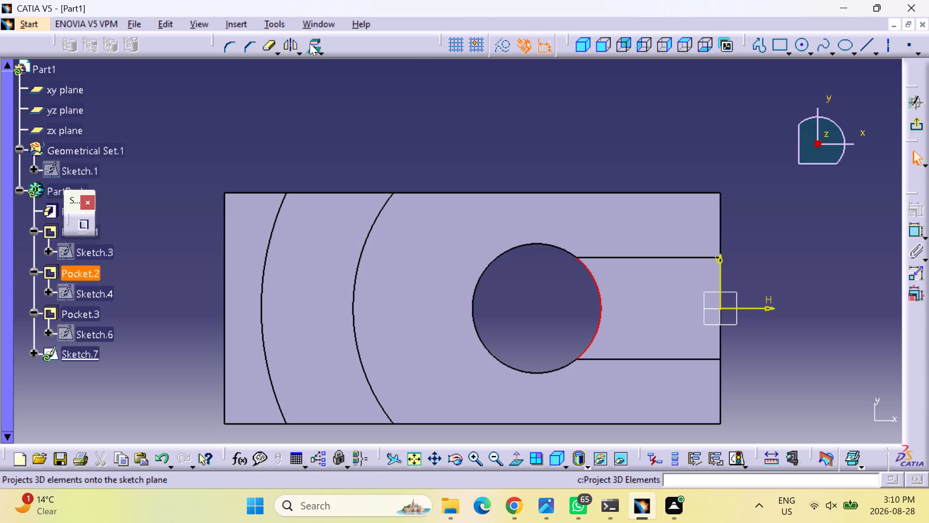
{"action": "left_click", "coordinate": [310, 43]}
{"action": "left_click", "coordinate": [368, 109]}
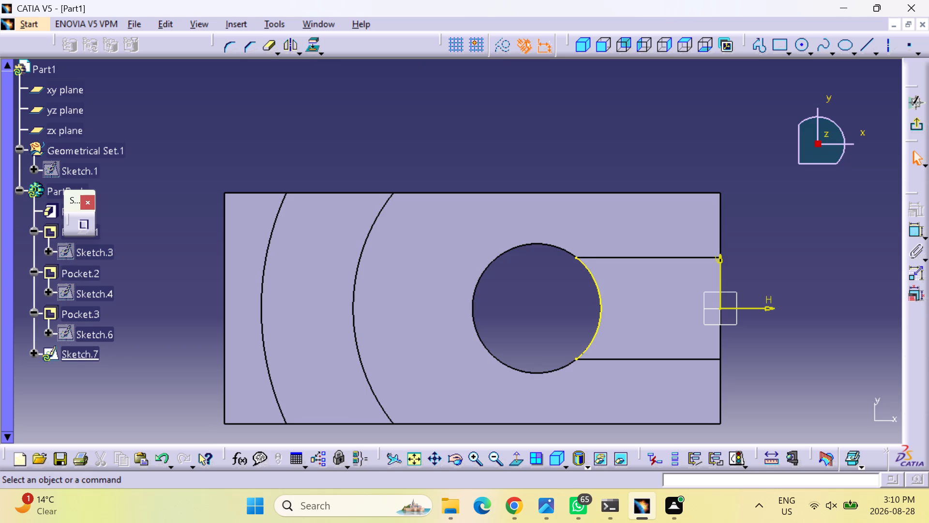
Project the top face's upper and lower long edges, from the pocket arc to the notched end, onto the sketch plane.
{"action": "left_click", "coordinate": [471, 197]}
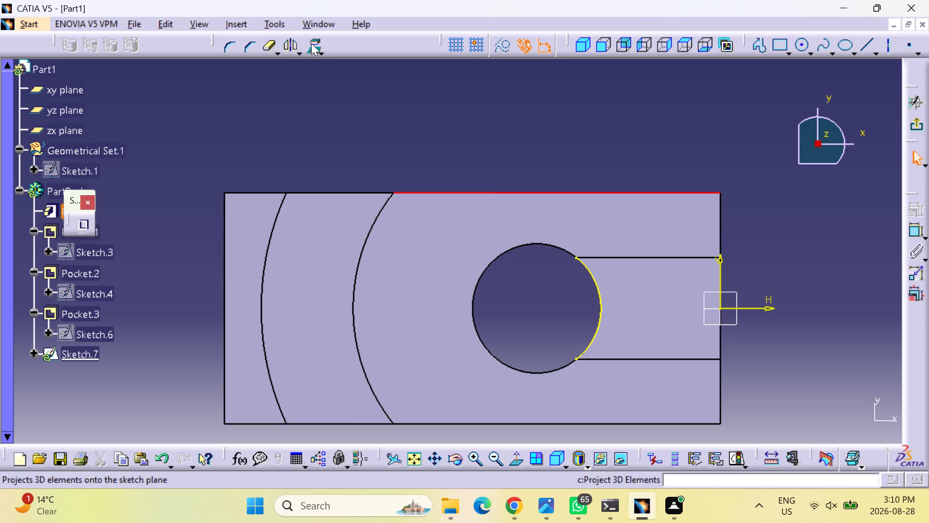
{"action": "left_click", "coordinate": [311, 43]}
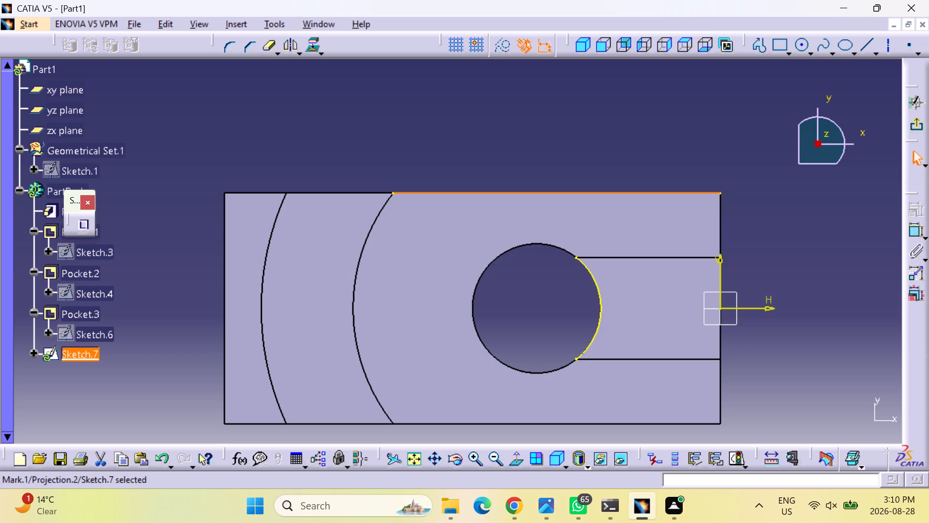
{"action": "left_click", "coordinate": [580, 423]}
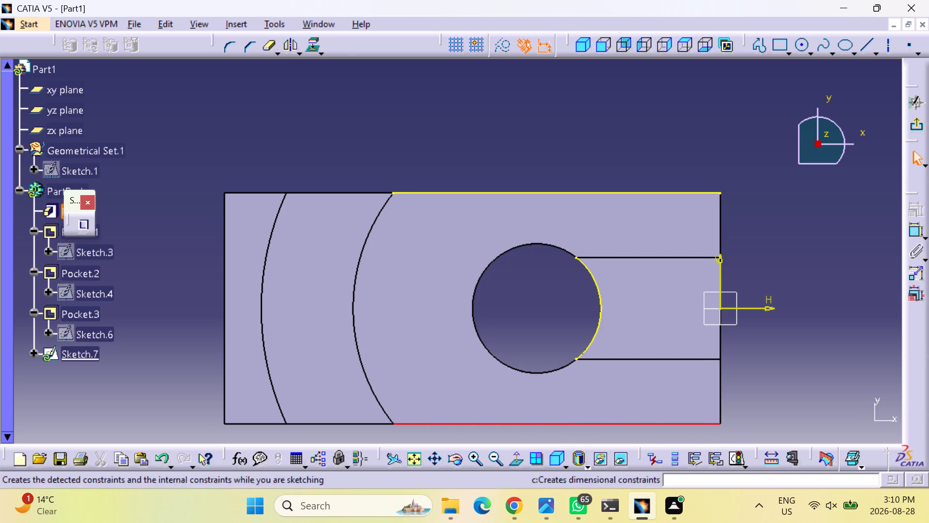
{"action": "left_click", "coordinate": [310, 48]}
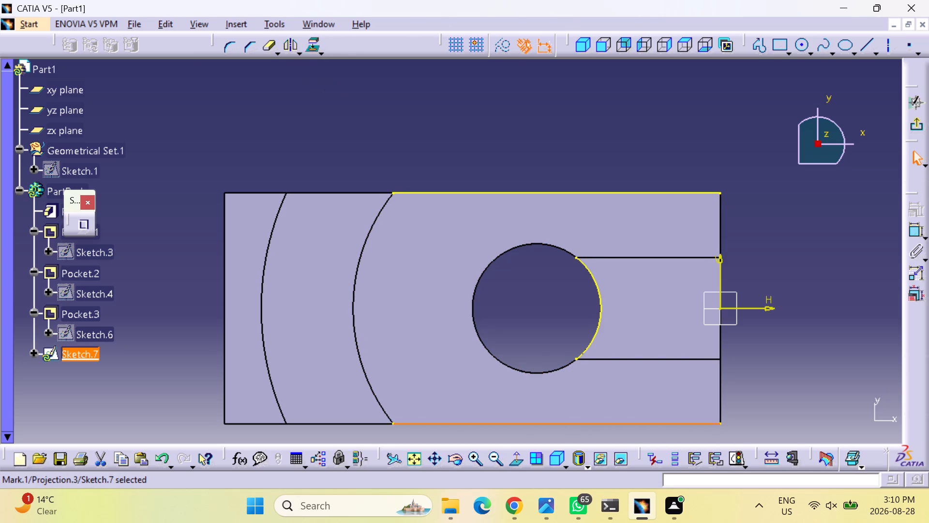
{"action": "left_click", "coordinate": [392, 109]}
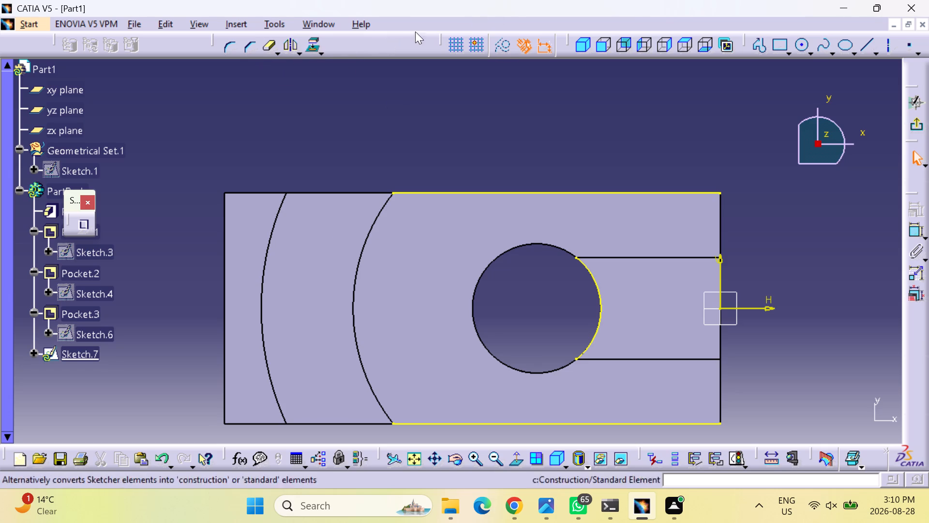
Draw a nearly vertical line about 49 mm long across the through hole, from near the upper long edge to the lower one.
{"action": "left_click", "coordinate": [868, 46]}
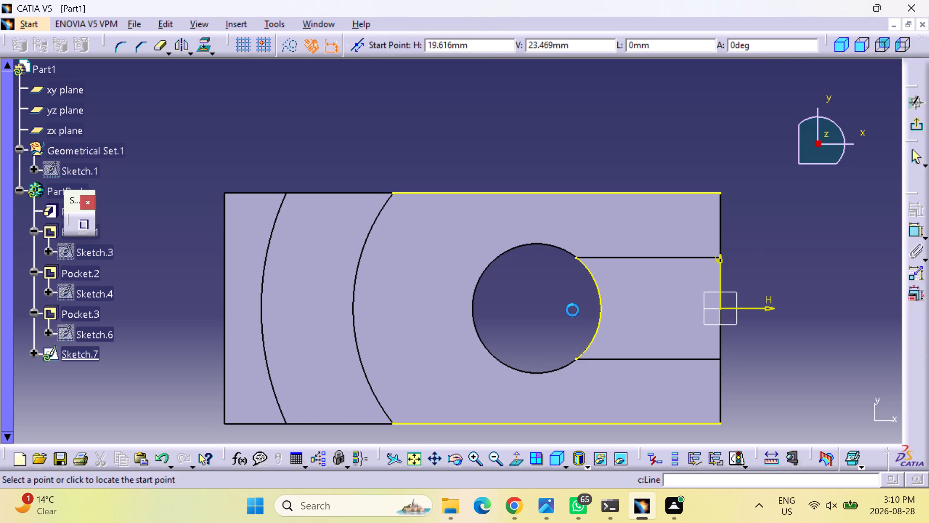
{"action": "left_click", "coordinate": [494, 195]}
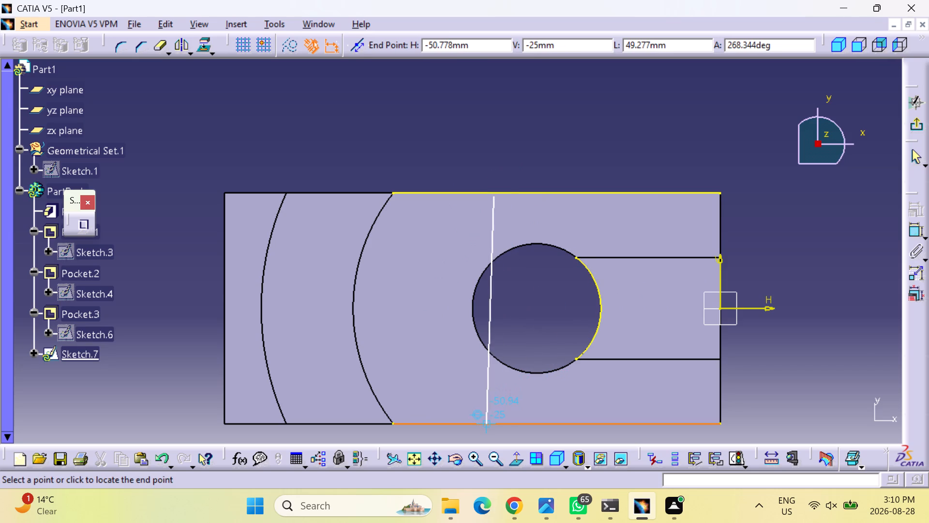
{"action": "left_click", "coordinate": [489, 421]}
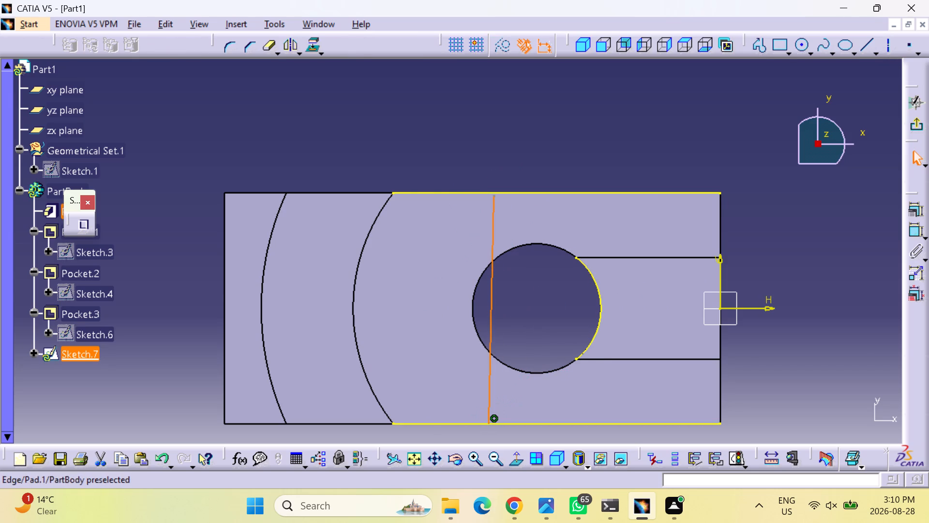
{"action": "key", "text": "Escape"}
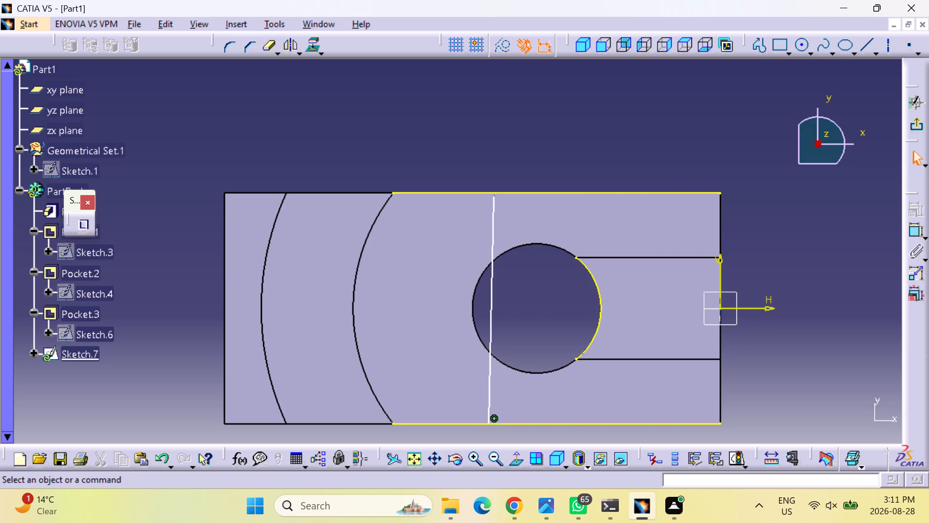
Project the through hole's remaining larger arc onto the sketch plane.
{"action": "left_click", "coordinate": [551, 246]}
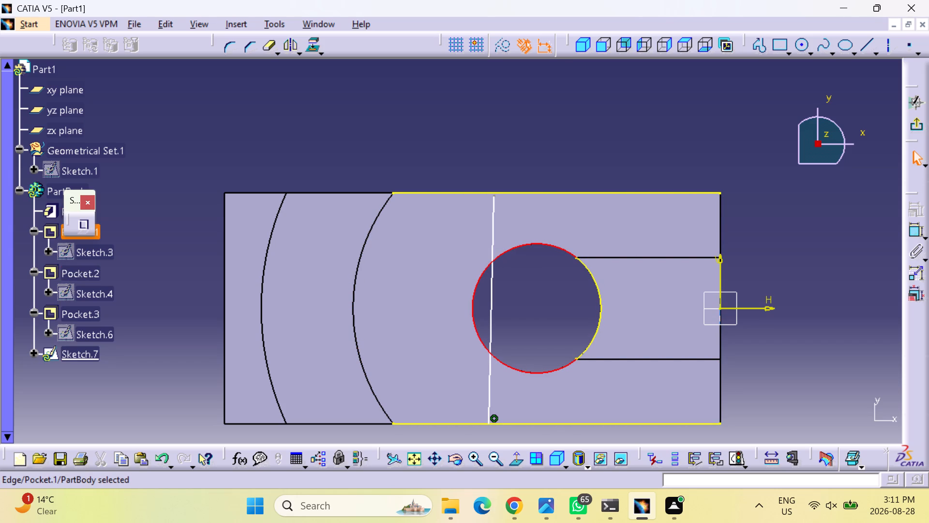
{"action": "left_click", "coordinate": [312, 41]}
{"action": "left_click", "coordinate": [390, 96]}
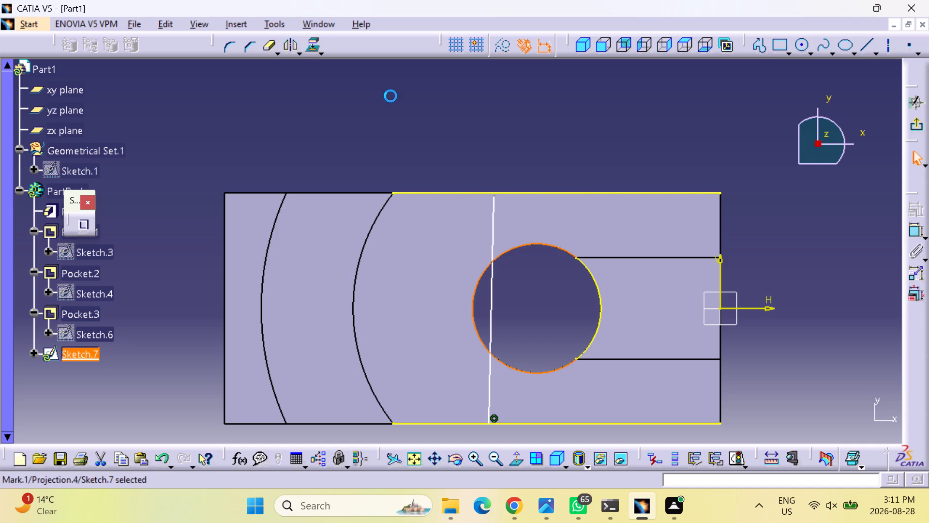
Project the two short end edges of the top face, above and below the notch, onto the sketch plane.
{"action": "left_click", "coordinate": [719, 228]}
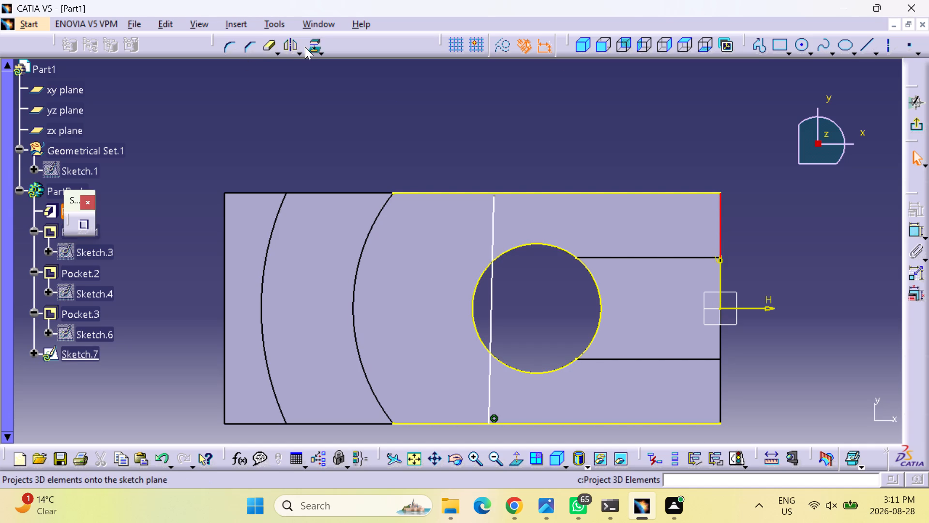
{"action": "left_click", "coordinate": [312, 44]}
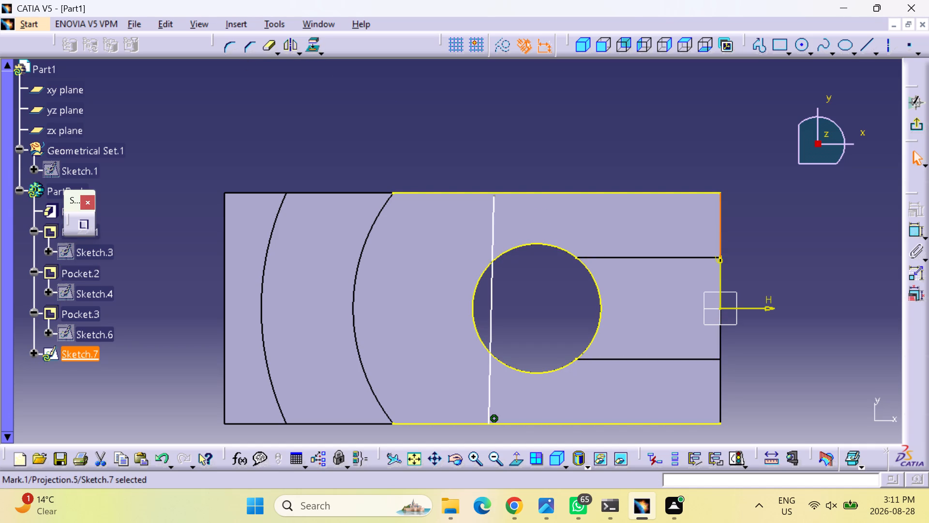
{"action": "left_click", "coordinate": [719, 384]}
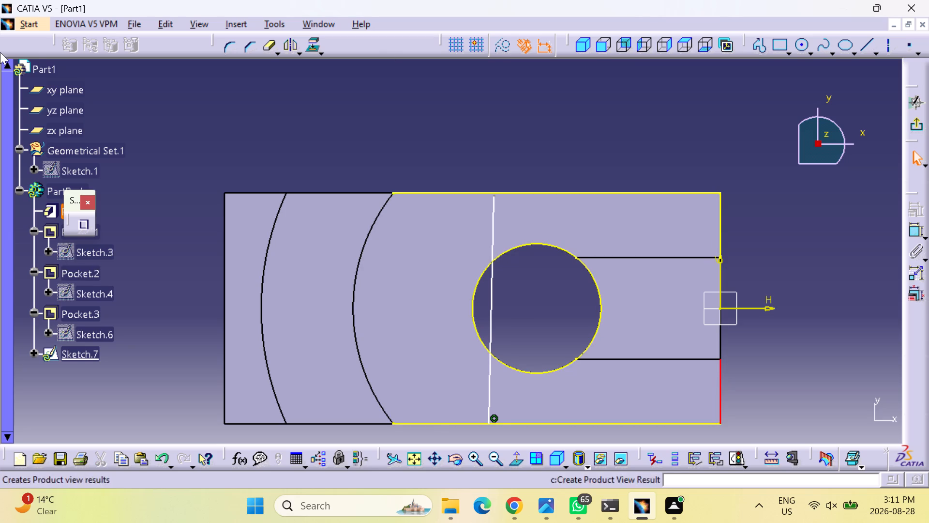
{"action": "left_click", "coordinate": [313, 40]}
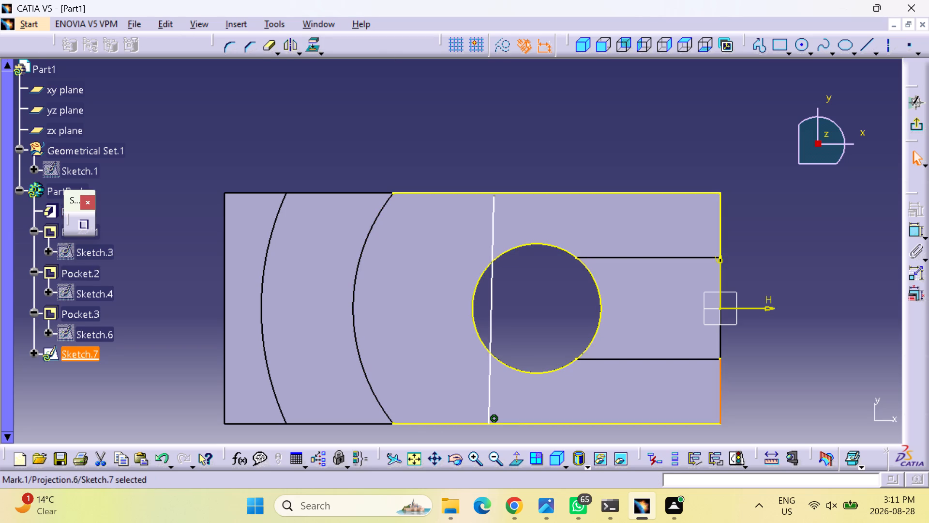
Project the notch's upper and lower long edges, from the through hole to the block's end, onto the sketch plane.
{"action": "left_click", "coordinate": [619, 259]}
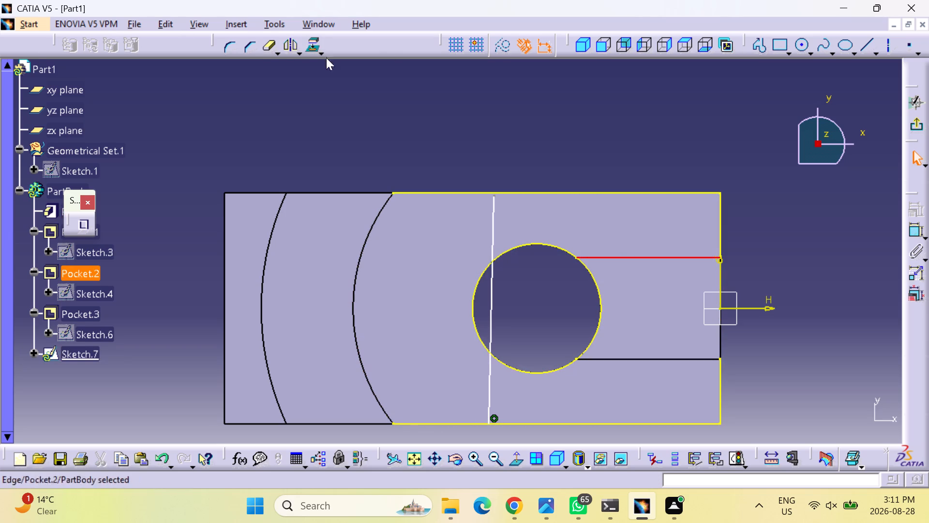
{"action": "left_click", "coordinate": [314, 46]}
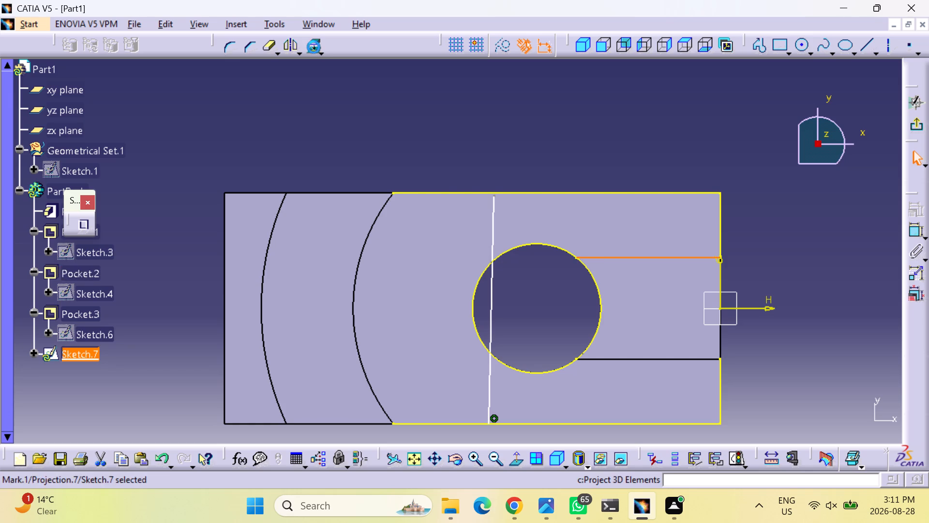
{"action": "left_click", "coordinate": [689, 361]}
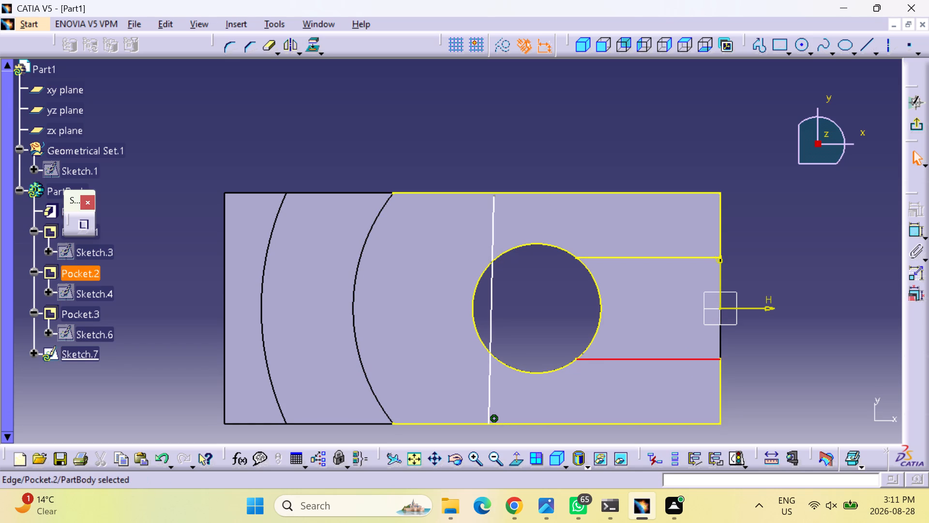
{"action": "left_click", "coordinate": [309, 42]}
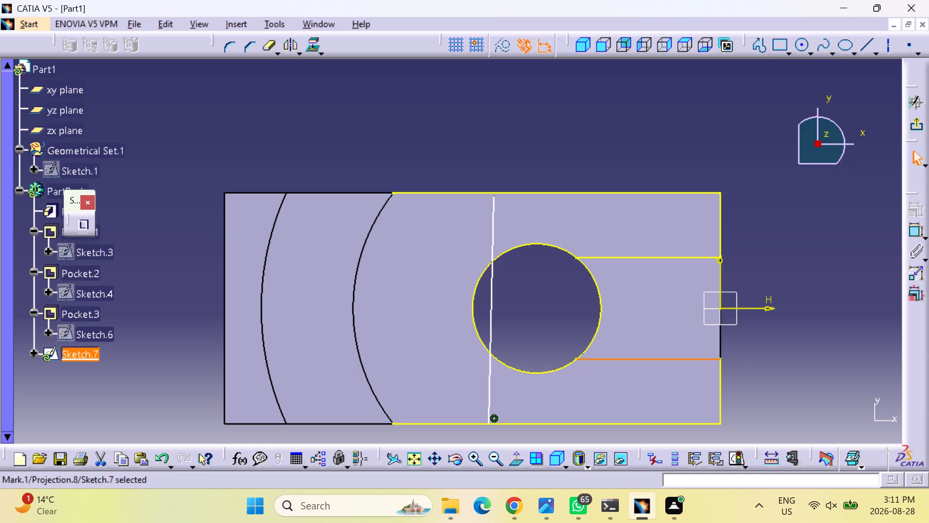
{"action": "left_click", "coordinate": [462, 107]}
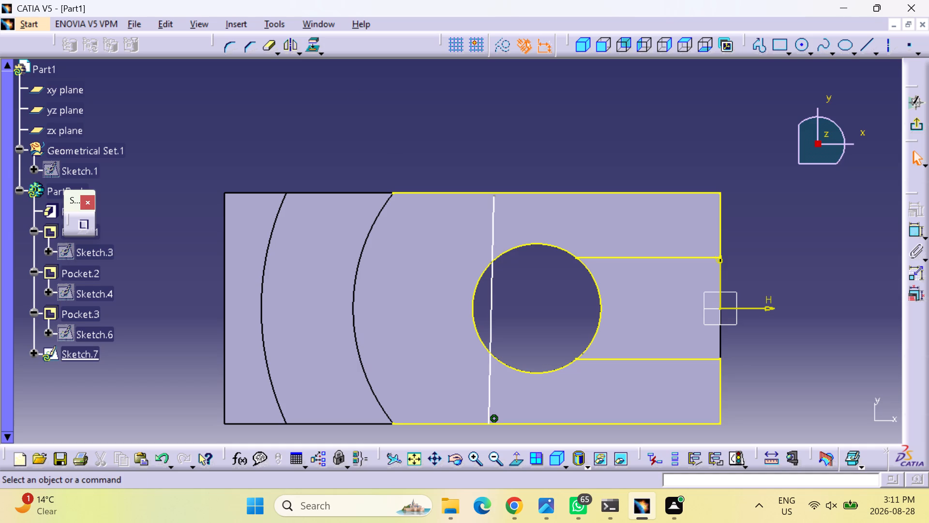
Apply a vertical constraint to the drawn line crossing the through hole.
{"action": "left_click", "coordinate": [493, 292]}
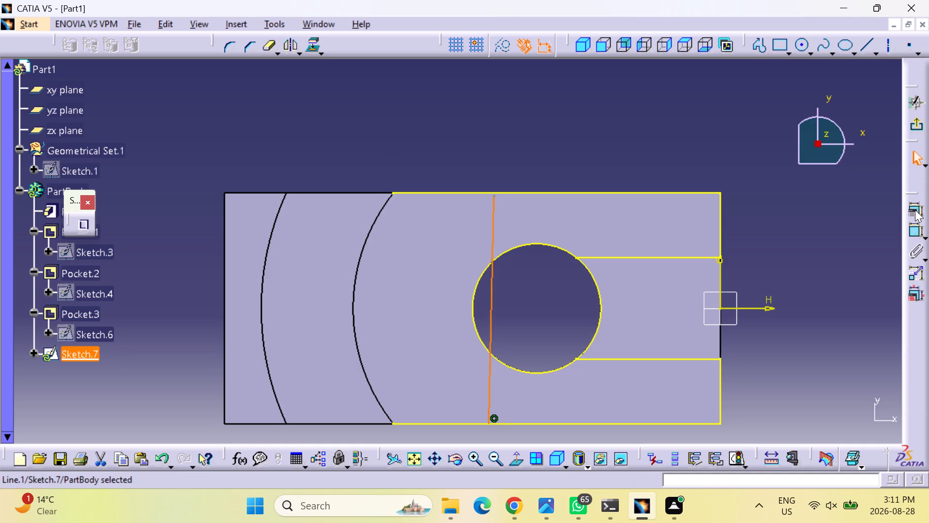
{"action": "left_click", "coordinate": [914, 208]}
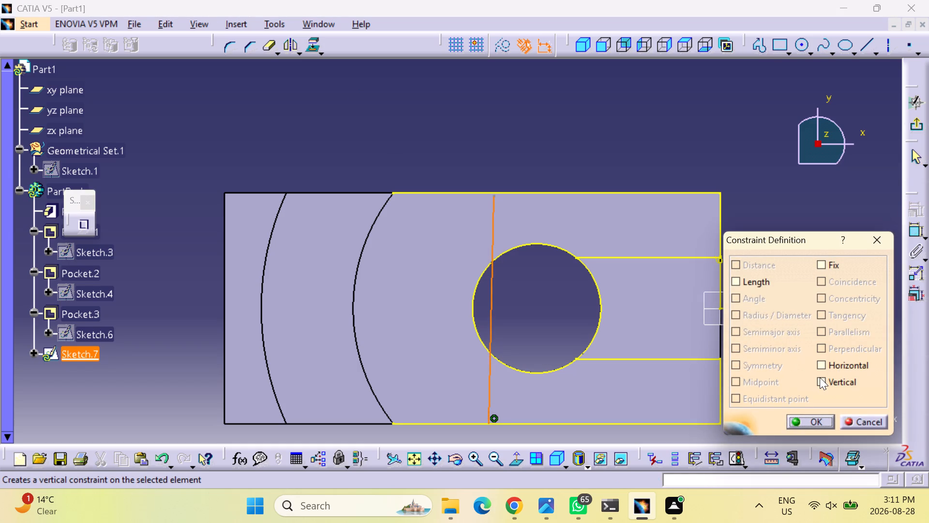
{"action": "left_click", "coordinate": [820, 377]}
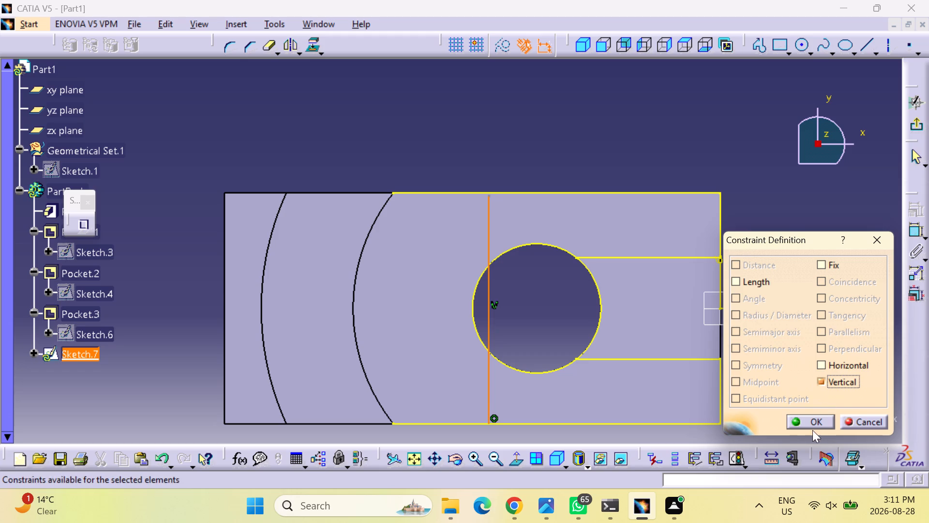
{"action": "left_click", "coordinate": [814, 420]}
{"action": "left_click", "coordinate": [816, 342]}
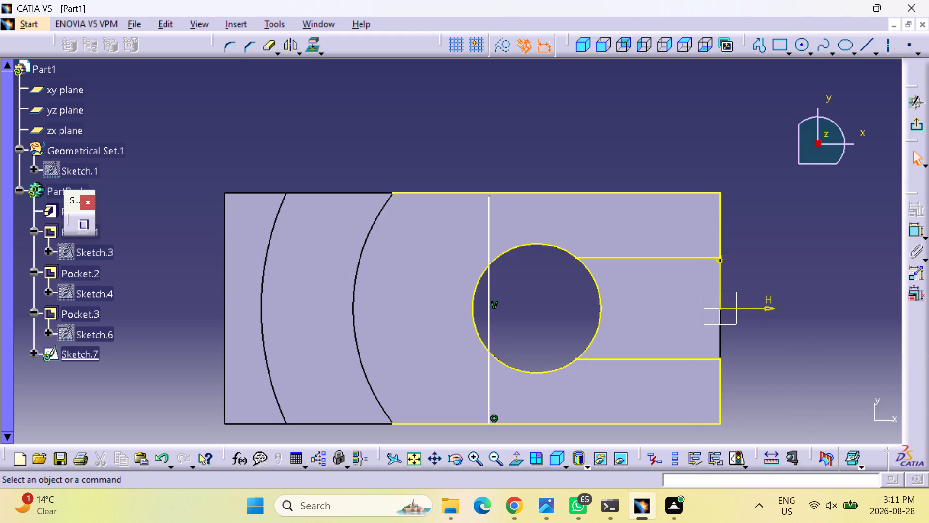
Dimension the horizontal distance between the vertical line and the block's notched end edge, placing it above the part.
{"action": "double_click", "coordinate": [914, 232]}
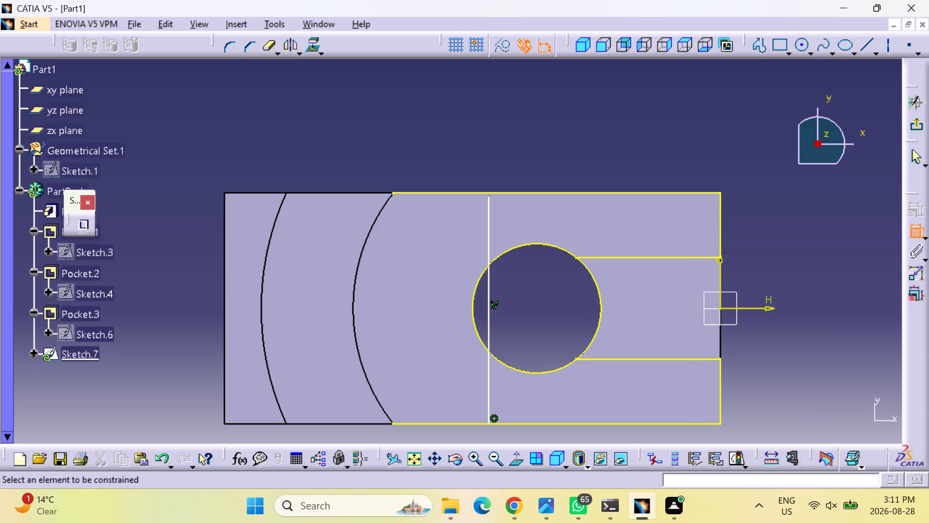
{"action": "left_click", "coordinate": [488, 324]}
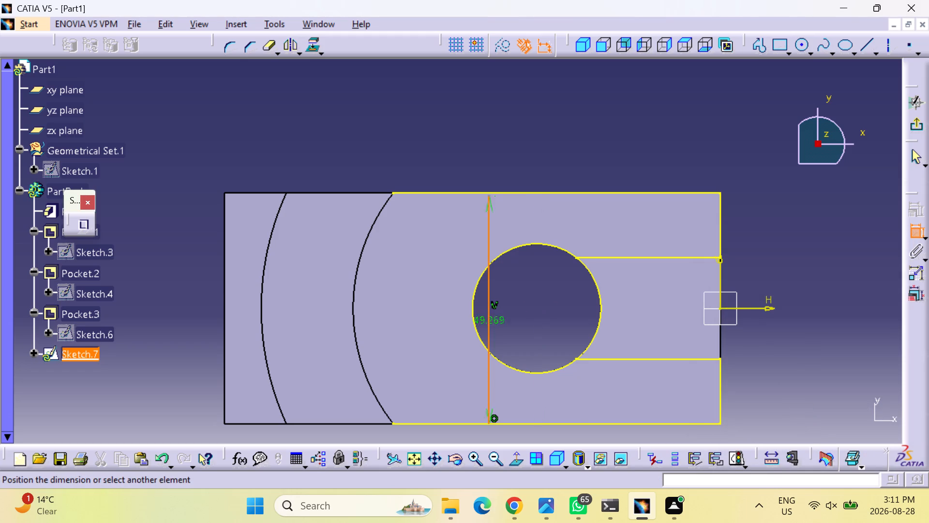
{"action": "left_click", "coordinate": [720, 339]}
{"action": "left_click", "coordinate": [579, 166]}
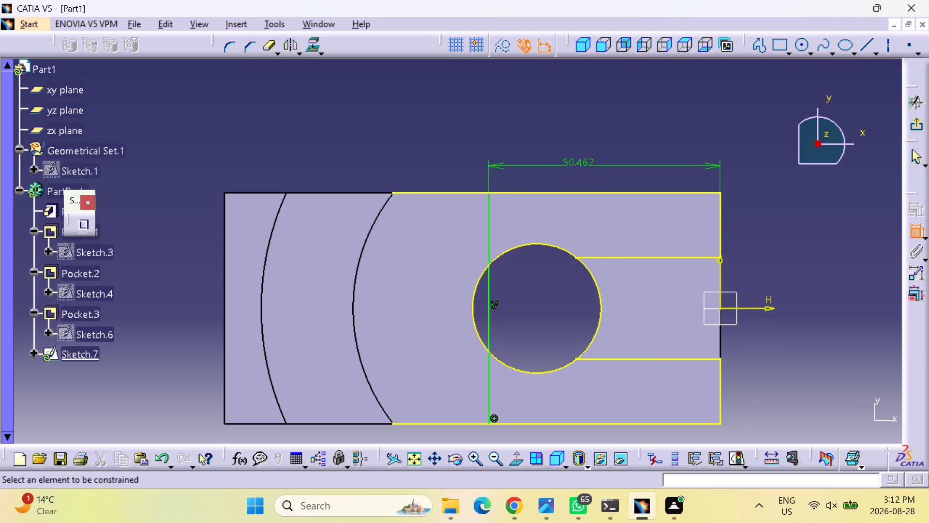
Set the vertical line's distance from the notched end to 40+13, giving 53 mm.
{"action": "double_click", "coordinate": [579, 162]}
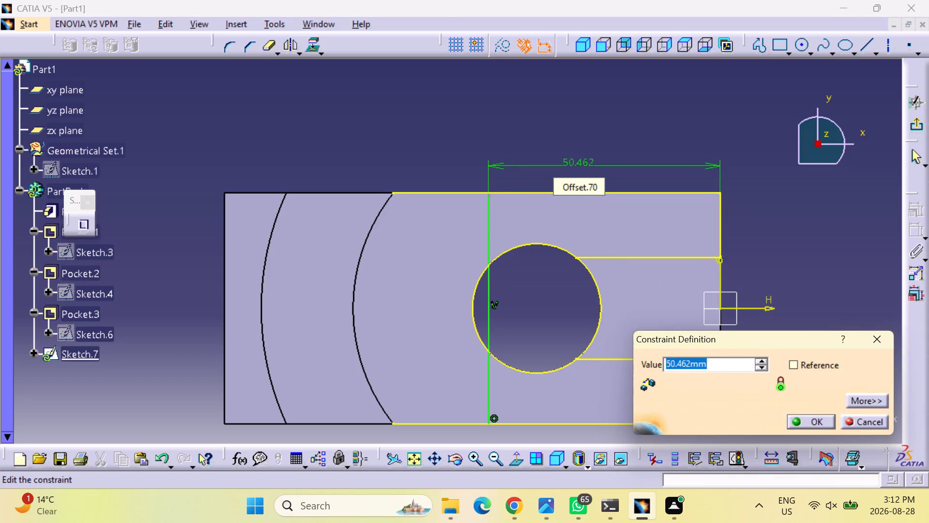
{"action": "key", "text": "1"}
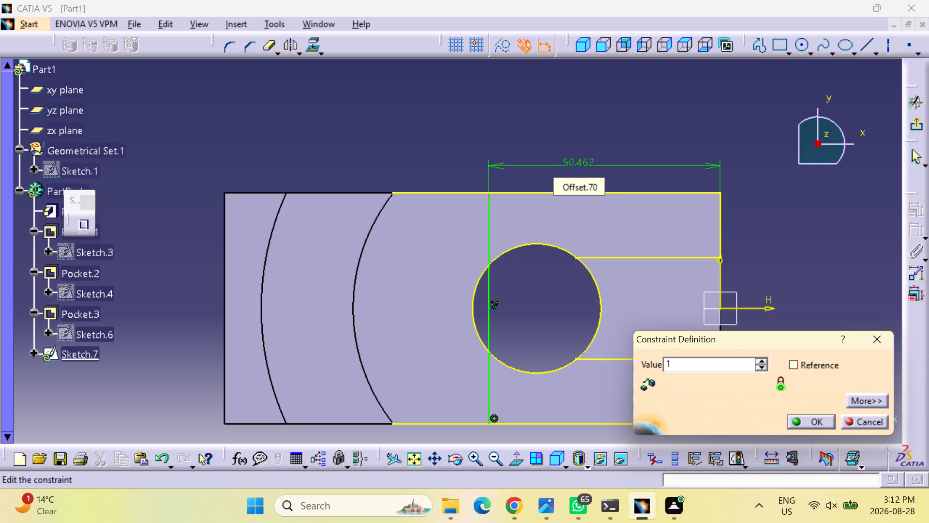
{"action": "key", "text": "0"}
{"action": "key", "text": "8"}
{"action": "key", "text": "BackSpace"}
{"action": "key", "text": "BackSpace"}
{"action": "key", "text": "BackSpace"}
{"action": "key", "text": "BackSpace"}
{"action": "key", "text": "4"}
{"action": "key", "text": "0"}
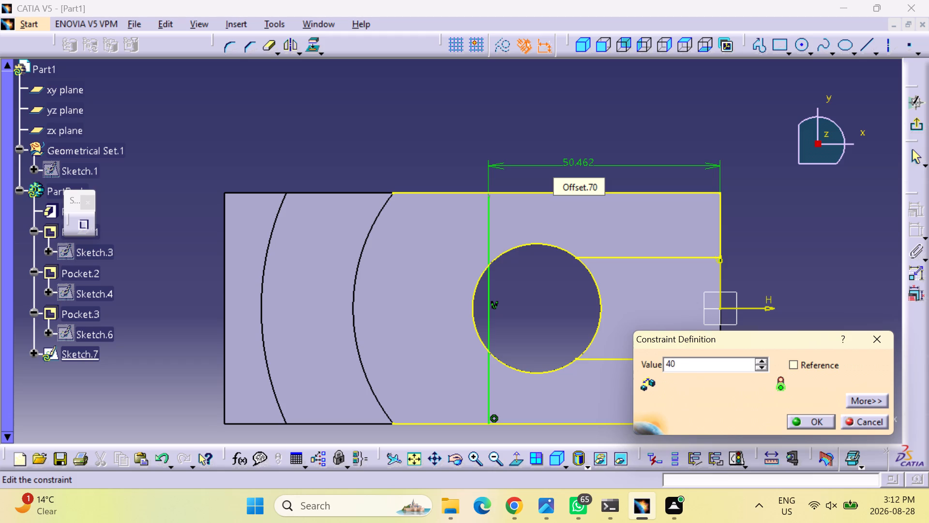
{"action": "key", "text": "shift+plus"}
{"action": "type", "text": "13"}
{"action": "key", "text": "Return"}
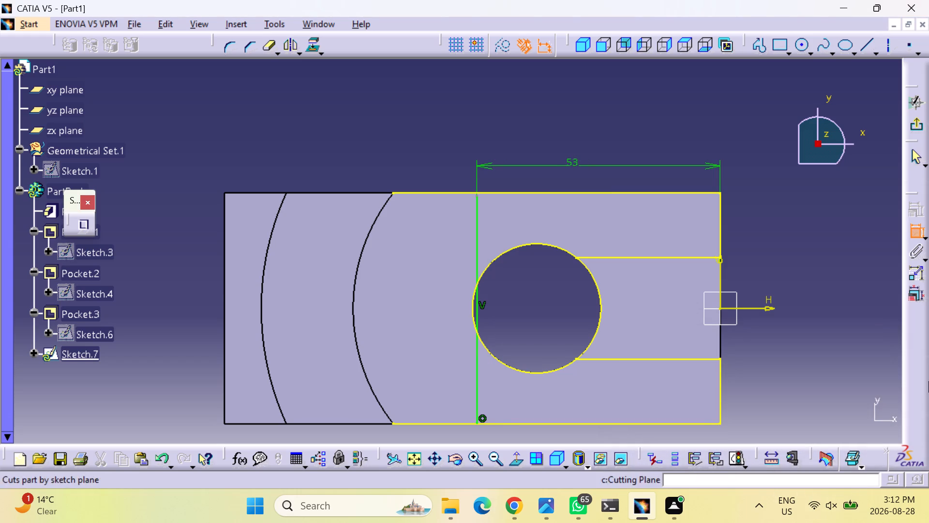
{"action": "left_click", "coordinate": [303, 148]}
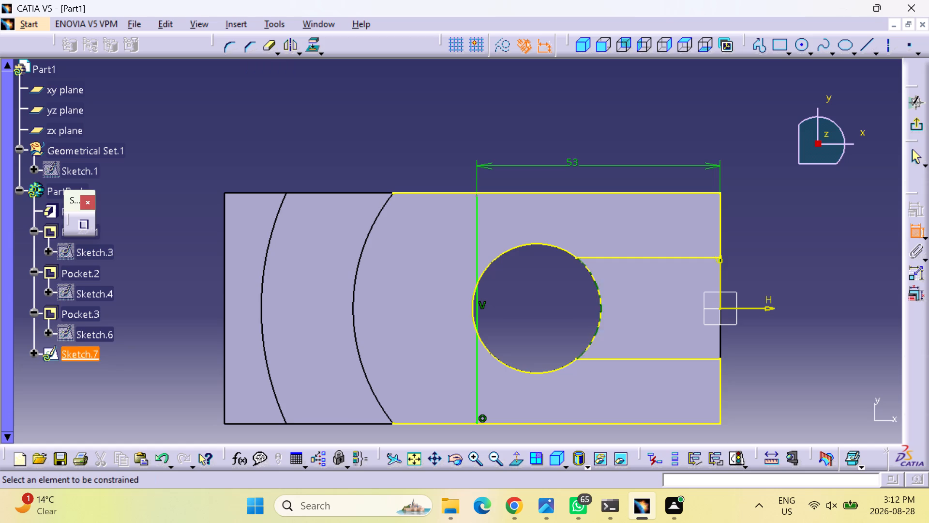
Make the vertical line's upper endpoint coincident with the projected upper long edge.
{"action": "scroll", "coordinate": [539, 281], "scroll_direction": "down", "scroll_amount": 3}
{"action": "scroll", "coordinate": [487, 205], "scroll_direction": "up", "scroll_amount": 1}
{"action": "middle_click_drag", "start_coordinate": [499, 223], "coordinate": [496, 196]}
{"action": "scroll", "coordinate": [499, 223], "scroll_direction": "up", "scroll_amount": 1}
{"action": "right_click", "coordinate": [499, 223]}
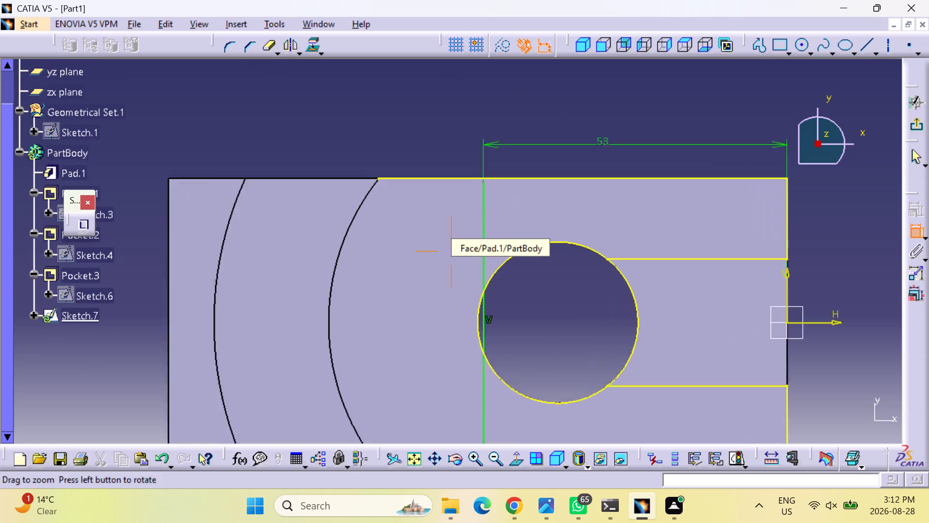
{"action": "middle_click_drag", "start_coordinate": [496, 196], "coordinate": [497, 169]}
{"action": "middle_click_drag", "start_coordinate": [499, 162], "coordinate": [505, 146]}
{"action": "left_click_drag", "start_coordinate": [501, 139], "coordinate": [497, 121]}
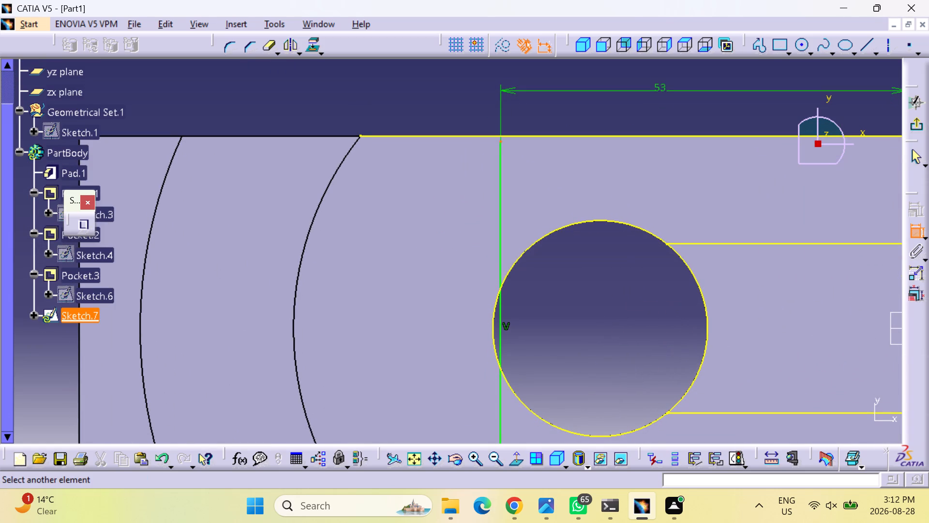
{"action": "left_click_drag", "start_coordinate": [497, 121], "coordinate": [501, 133]}
{"action": "left_click_drag", "start_coordinate": [501, 141], "coordinate": [506, 108]}
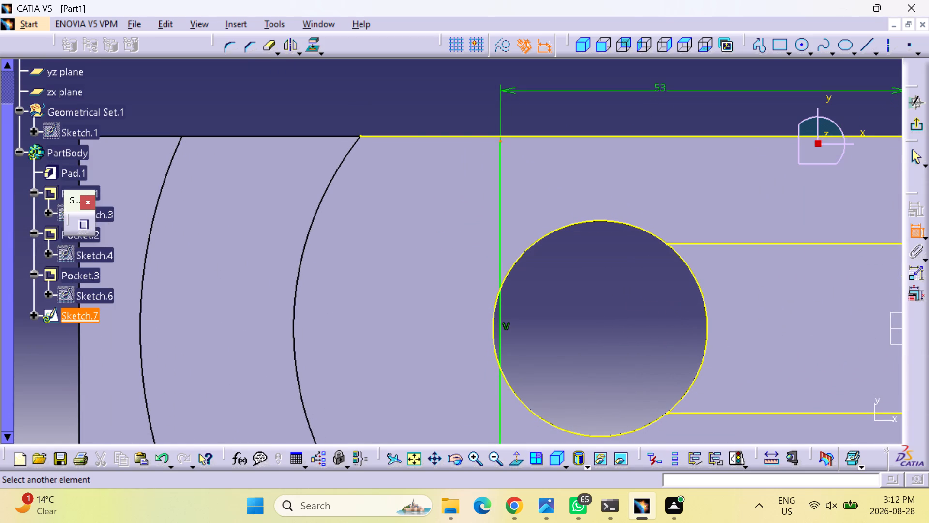
{"action": "left_click", "coordinate": [609, 117]}
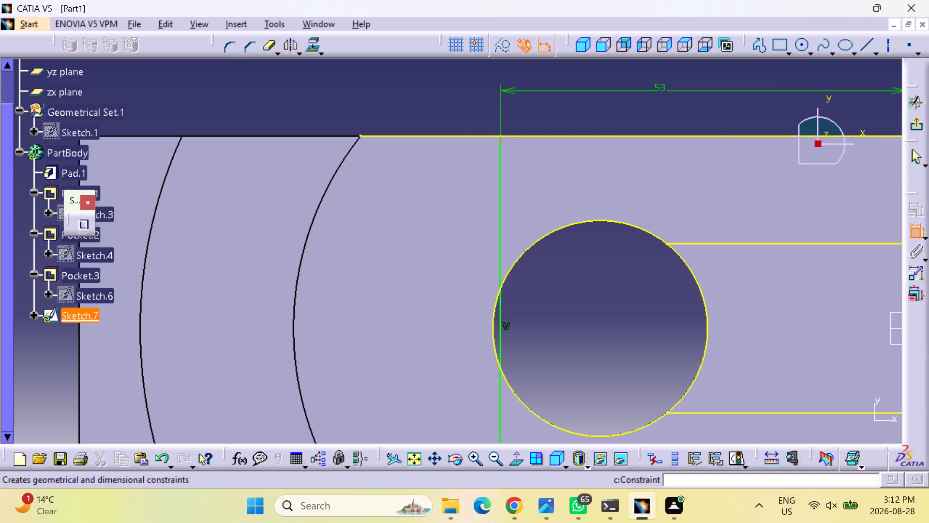
{"action": "left_click", "coordinate": [519, 134]}
{"action": "right_click", "coordinate": [574, 116]}
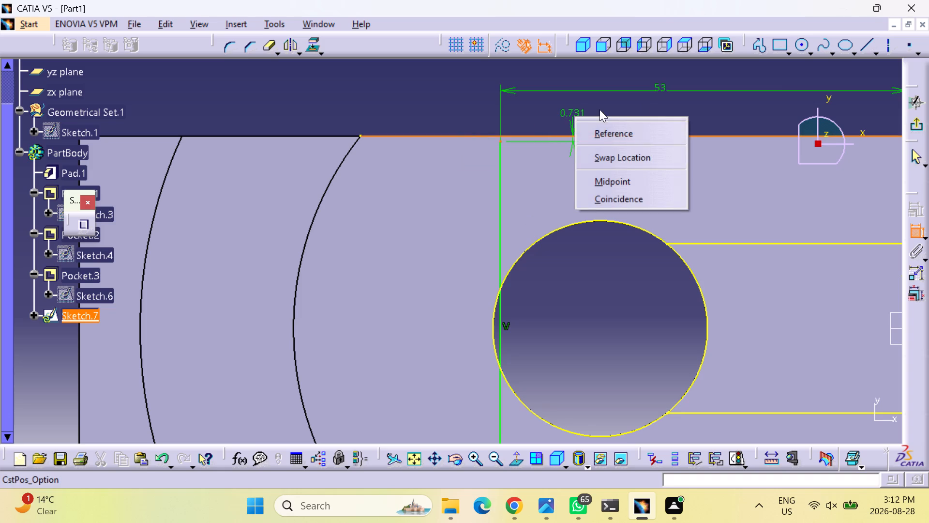
{"action": "left_click", "coordinate": [613, 200]}
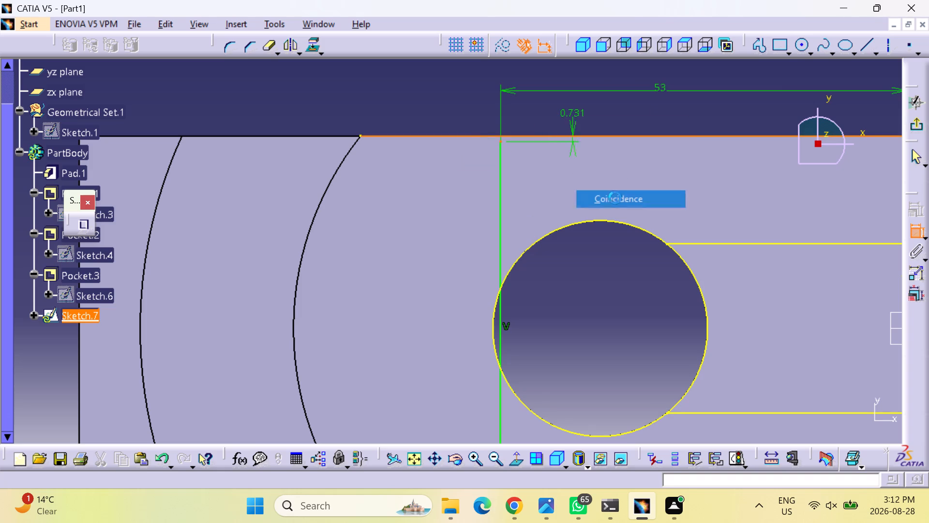
Quick Trim the projected upper long edge's portion between the pocket arc and the vertical line.
{"action": "left_click", "coordinate": [270, 42]}
{"action": "left_click", "coordinate": [270, 42]}
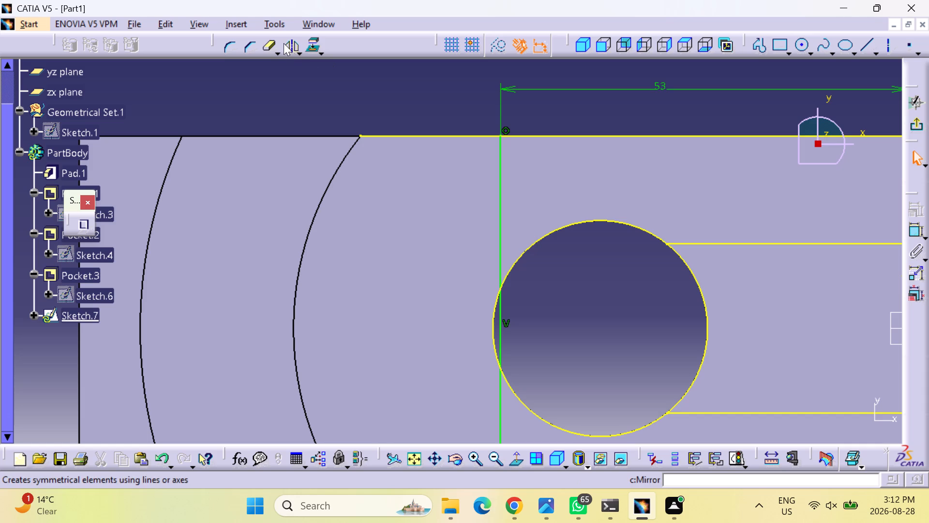
{"action": "double_click", "coordinate": [267, 42]}
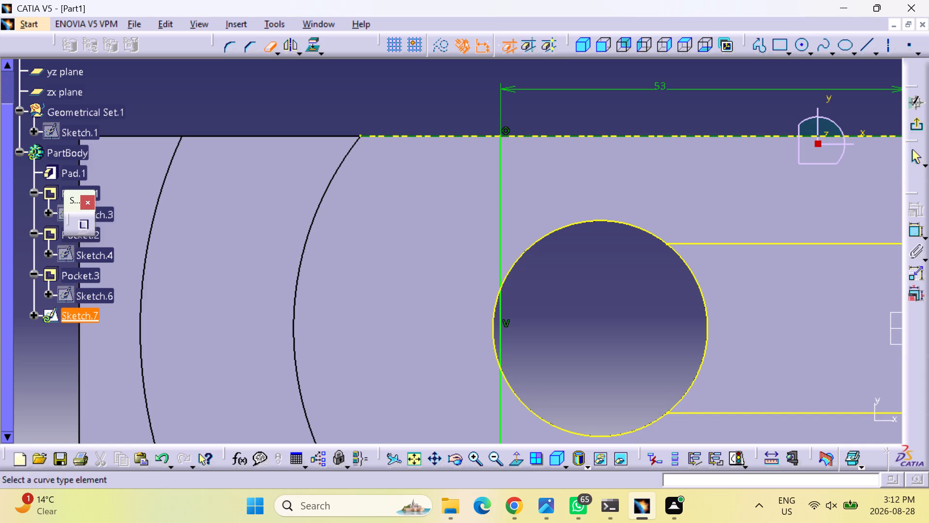
{"action": "left_click", "coordinate": [424, 138]}
{"action": "scroll", "coordinate": [470, 219], "scroll_direction": "up", "scroll_amount": 2}
{"action": "scroll", "coordinate": [551, 237], "scroll_direction": "down", "scroll_amount": 2}
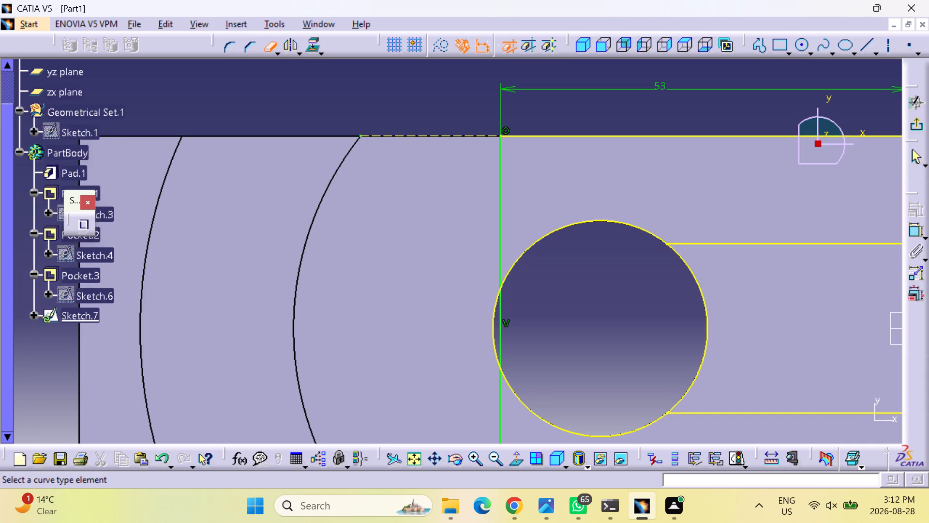
Quick Trim the vertical line inside the hole, the hole arc beyond that line, and the hole arc between the notch edges.
{"action": "scroll", "coordinate": [548, 272], "scroll_direction": "down", "scroll_amount": 3}
{"action": "left_click", "coordinate": [499, 312]}
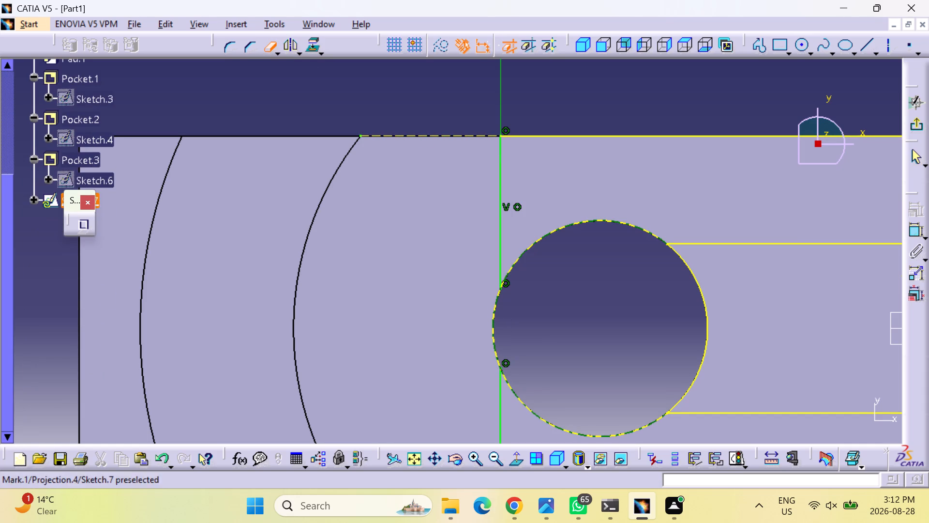
{"action": "left_click", "coordinate": [490, 318]}
{"action": "left_click", "coordinate": [705, 301]}
{"action": "scroll", "coordinate": [702, 325], "scroll_direction": "down", "scroll_amount": 2}
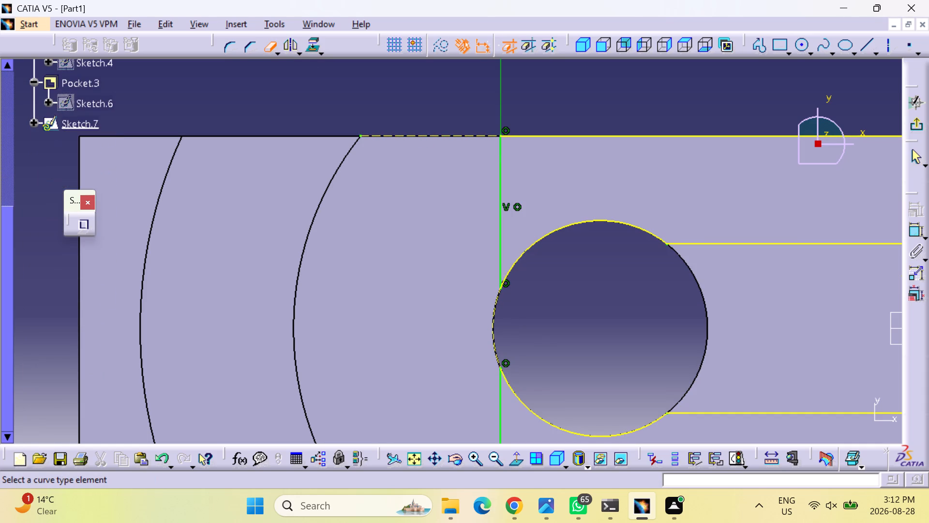
Quick Trim the projected lower long edge's portion between the pocket arc and the vertical line.
{"action": "middle_click", "coordinate": [629, 323]}
{"action": "right_click", "coordinate": [629, 323]}
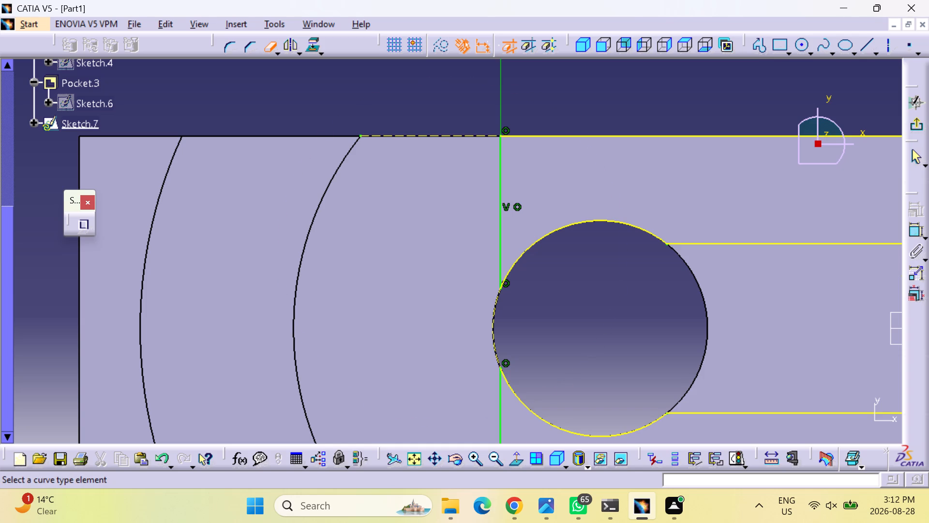
{"action": "middle_click_drag", "start_coordinate": [634, 357], "coordinate": [635, 432]}
{"action": "right_click", "coordinate": [634, 357]}
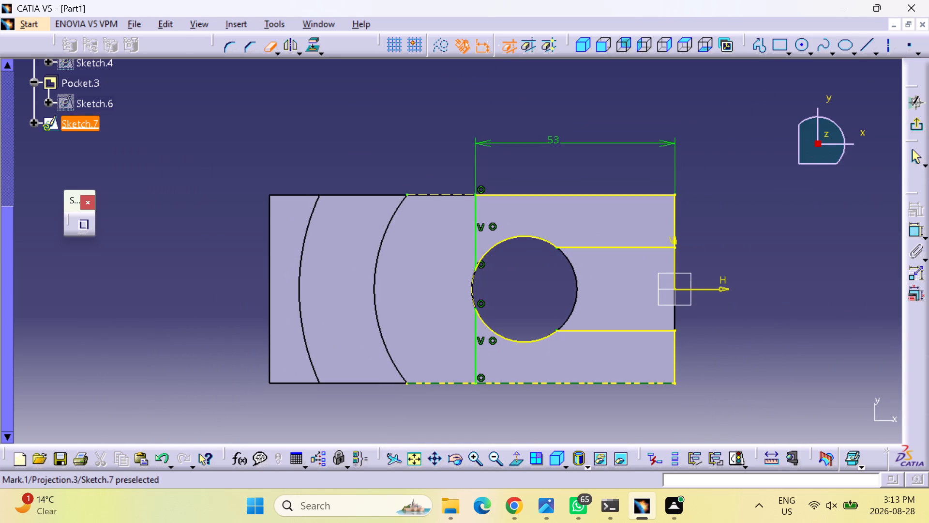
{"action": "left_click", "coordinate": [438, 386]}
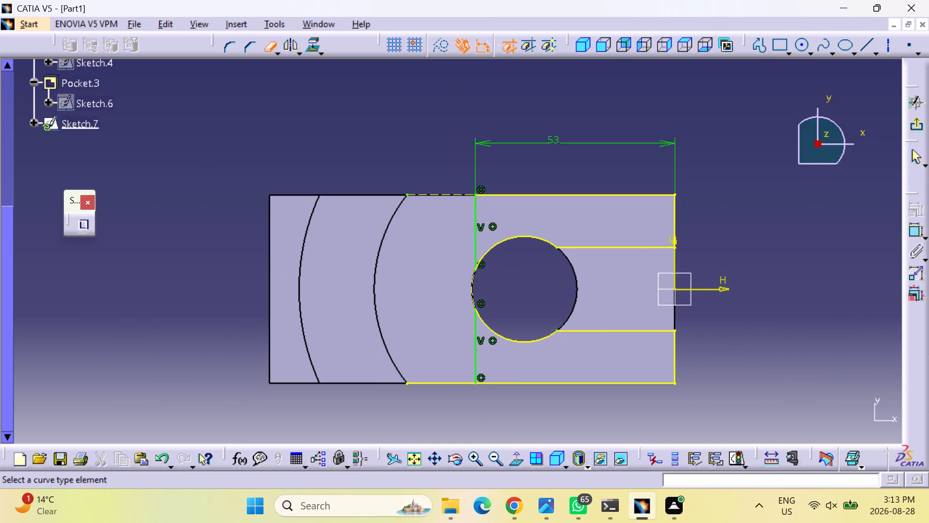
{"action": "left_click", "coordinate": [432, 383]}
{"action": "left_click", "coordinate": [743, 327]}
Exit the sketch and cut its profile around the hole as a pocket with a depth of 6 mm.
{"action": "left_click", "coordinate": [921, 120]}
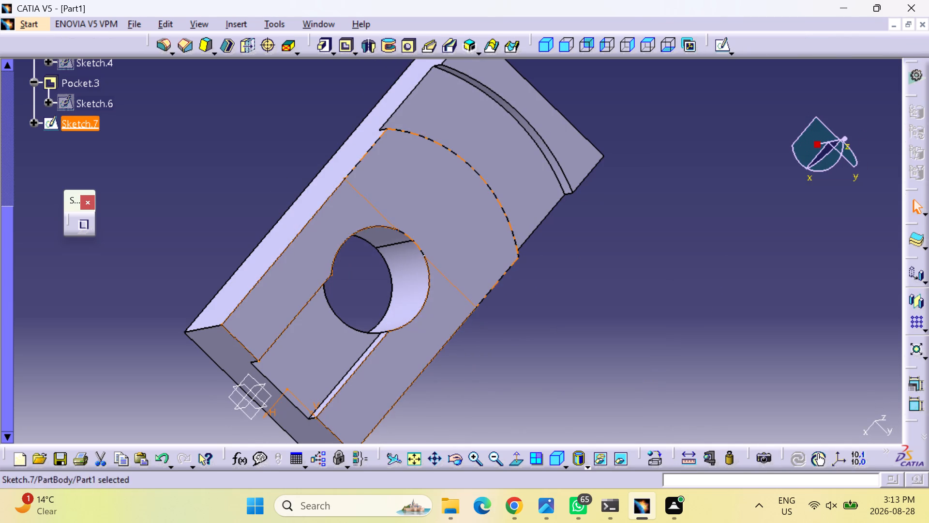
{"action": "left_click", "coordinate": [345, 44]}
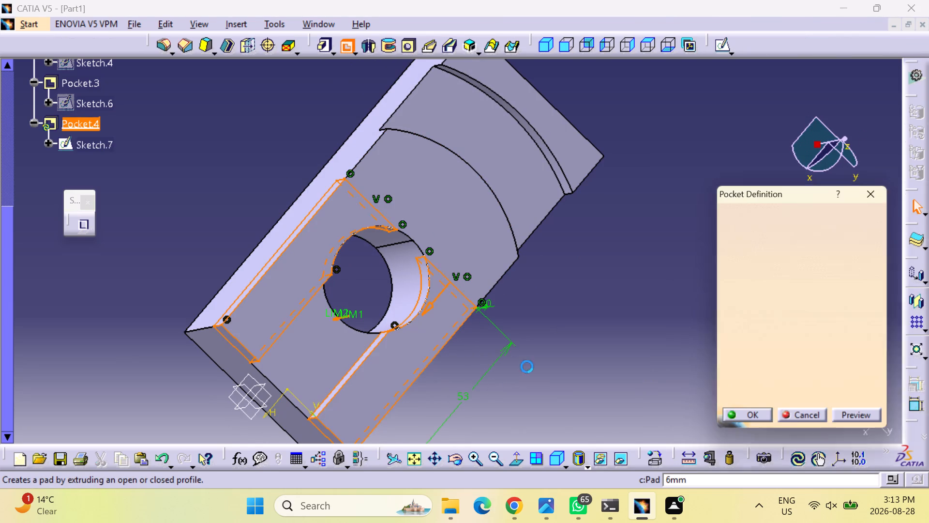
{"action": "middle_click_drag", "start_coordinate": [543, 363], "coordinate": [519, 317]}
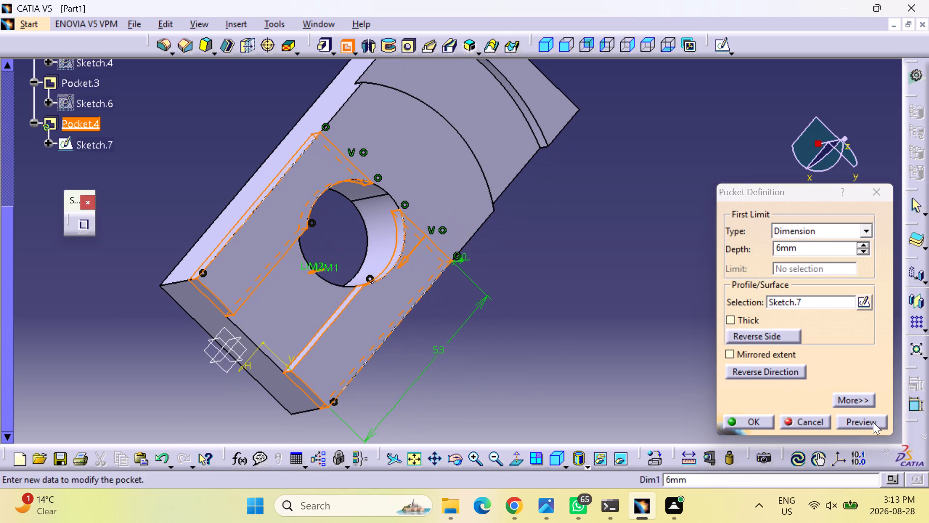
{"action": "left_click", "coordinate": [873, 420]}
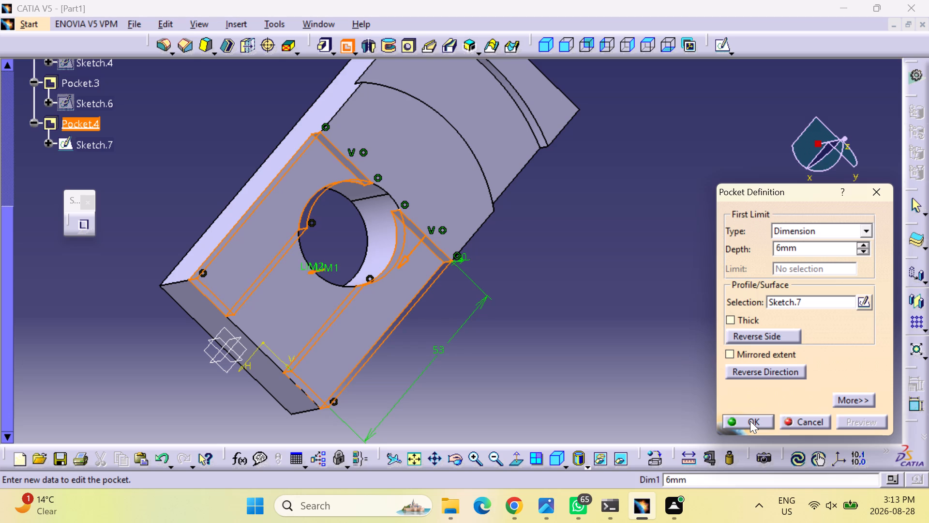
{"action": "left_click", "coordinate": [750, 421]}
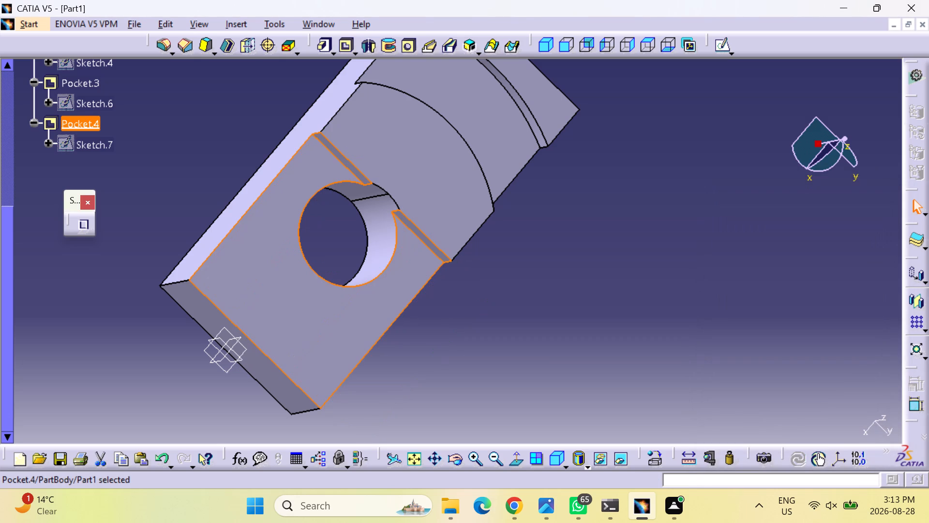
{"action": "left_click", "coordinate": [600, 328]}
Examine the new pocket step, the hole and the arc-bounded pocket from several sides of the block.
{"action": "middle_click_drag", "start_coordinate": [417, 350], "coordinate": [551, 373]}
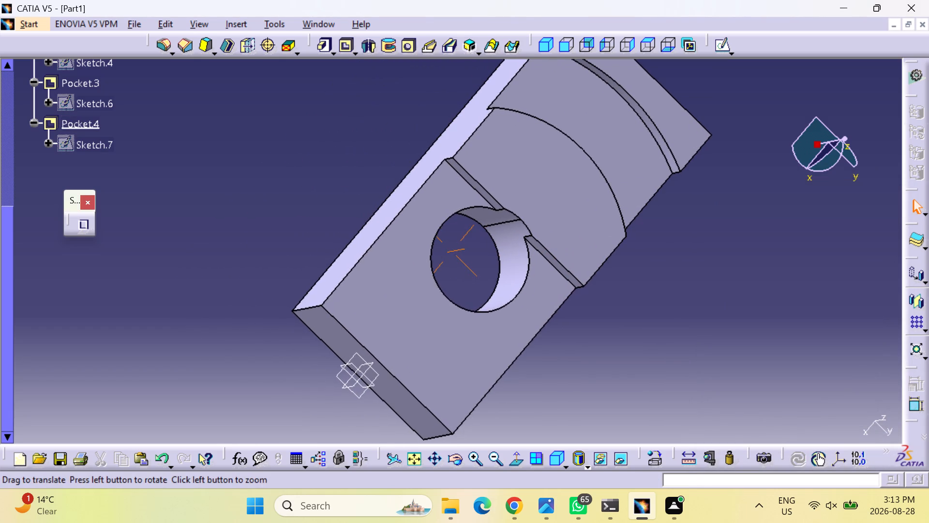
{"action": "middle_click_drag", "start_coordinate": [551, 373], "coordinate": [550, 373]}
{"action": "middle_click_drag", "start_coordinate": [285, 204], "coordinate": [360, 349]}
{"action": "right_click_drag", "start_coordinate": [285, 204], "coordinate": [360, 349]}
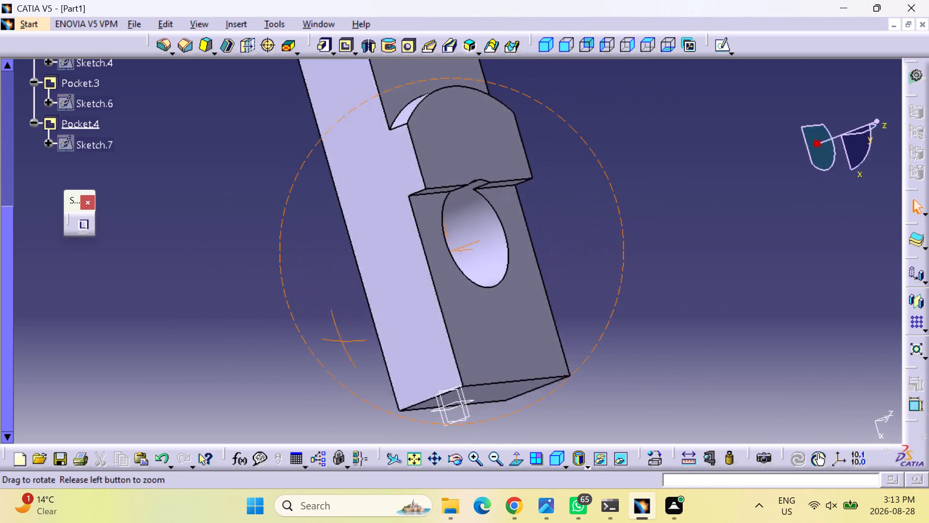
{"action": "middle_click_drag", "start_coordinate": [360, 349], "coordinate": [391, 362]}
{"action": "right_click_drag", "start_coordinate": [360, 349], "coordinate": [391, 362]}
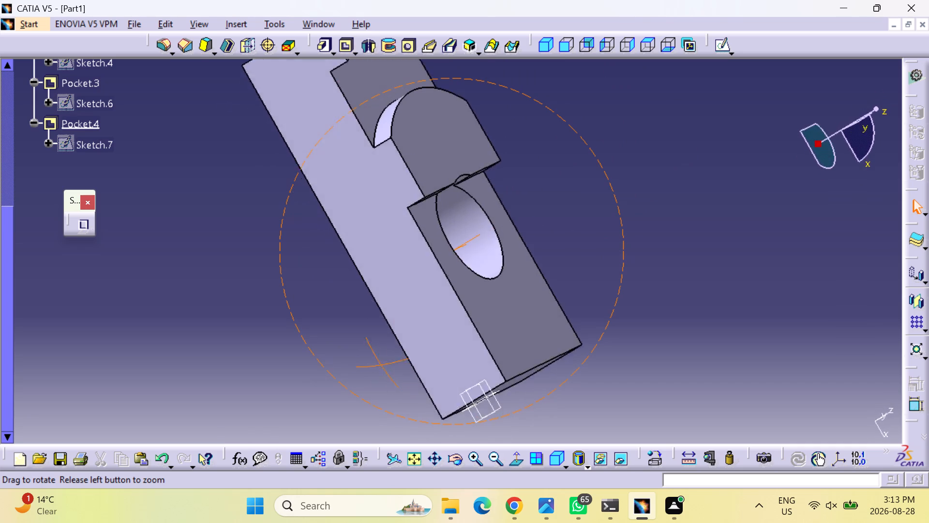
{"action": "middle_click_drag", "start_coordinate": [391, 362], "coordinate": [362, 227]}
{"action": "right_click_drag", "start_coordinate": [391, 362], "coordinate": [362, 227]}
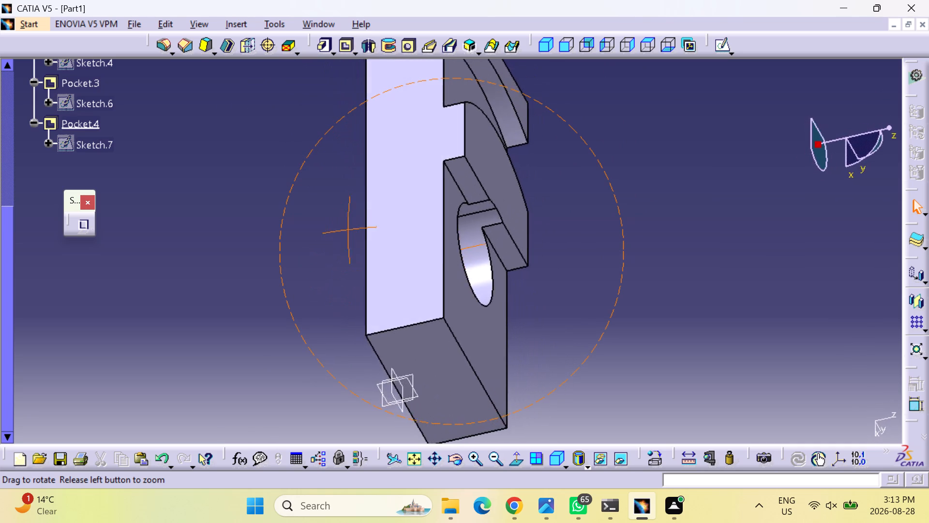
{"action": "right_click_drag", "start_coordinate": [362, 227], "coordinate": [494, 363]}
{"action": "middle_click_drag", "start_coordinate": [362, 227], "coordinate": [494, 367]}
{"action": "middle_click_drag", "start_coordinate": [494, 362], "coordinate": [494, 352]}
{"action": "right_click_drag", "start_coordinate": [494, 363], "coordinate": [494, 352]}
{"action": "middle_click_drag", "start_coordinate": [293, 331], "coordinate": [323, 352]}
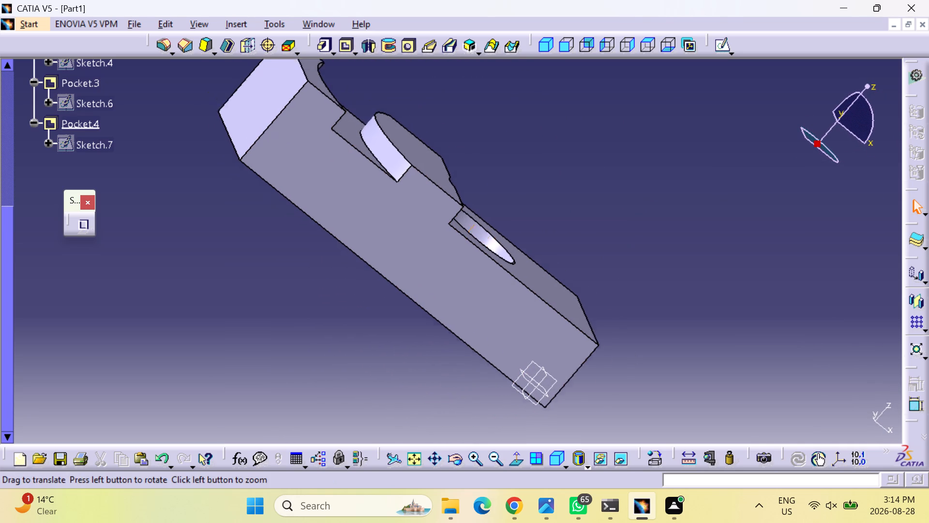
{"action": "middle_click_drag", "start_coordinate": [323, 352], "coordinate": [543, 405]}
{"action": "middle_click_drag", "start_coordinate": [527, 307], "coordinate": [410, 288]}
{"action": "right_click_drag", "start_coordinate": [527, 307], "coordinate": [410, 288]}
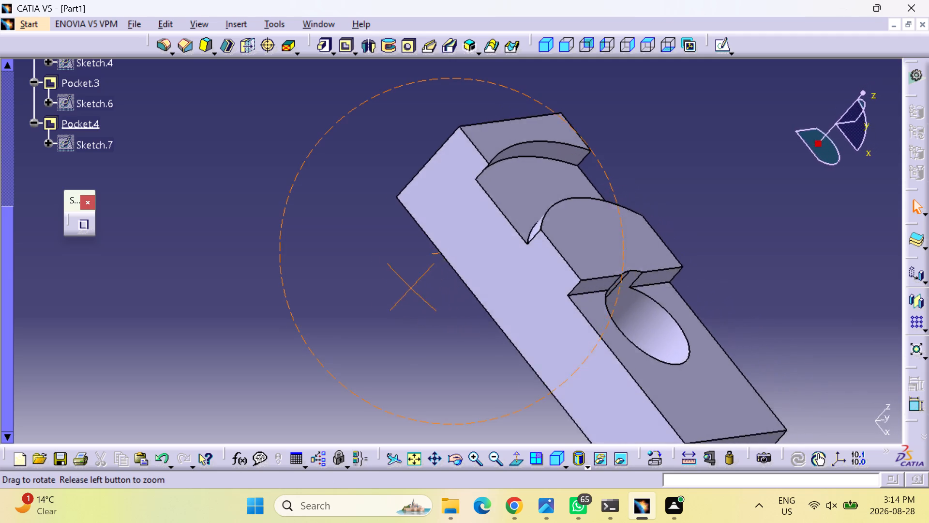
{"action": "middle_click_drag", "start_coordinate": [410, 288], "coordinate": [287, 249]}
{"action": "right_click_drag", "start_coordinate": [410, 288], "coordinate": [287, 249]}
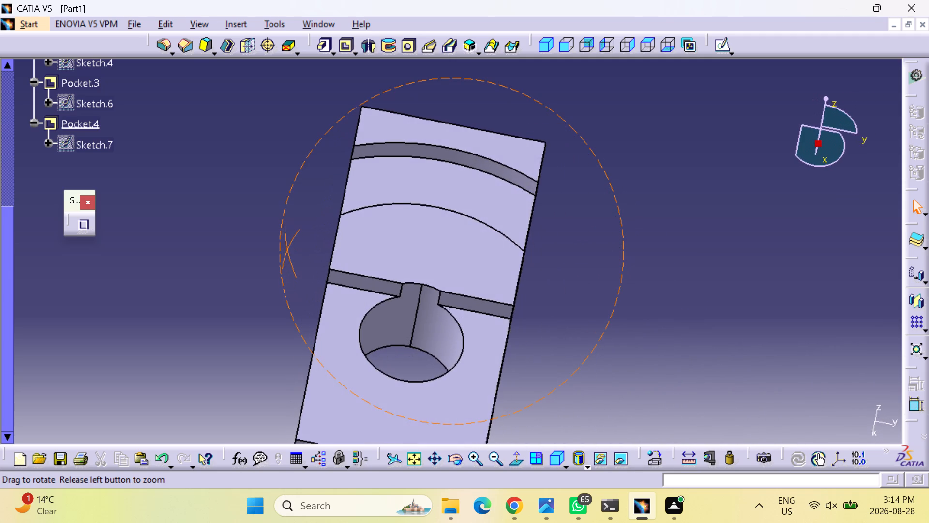
{"action": "middle_click_drag", "start_coordinate": [287, 249], "coordinate": [364, 280]}
{"action": "right_click_drag", "start_coordinate": [287, 249], "coordinate": [364, 280]}
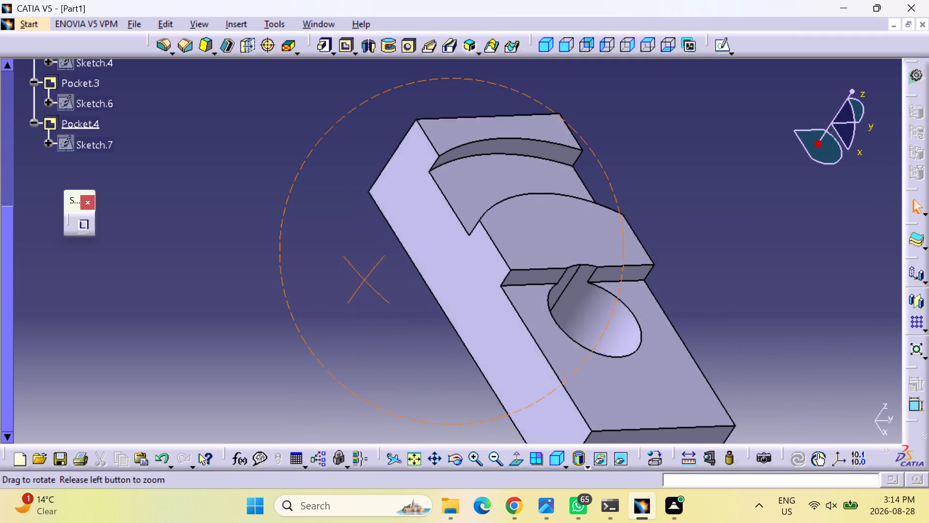
{"action": "middle_click_drag", "start_coordinate": [364, 280], "coordinate": [292, 265]}
{"action": "right_click_drag", "start_coordinate": [364, 280], "coordinate": [292, 265]}
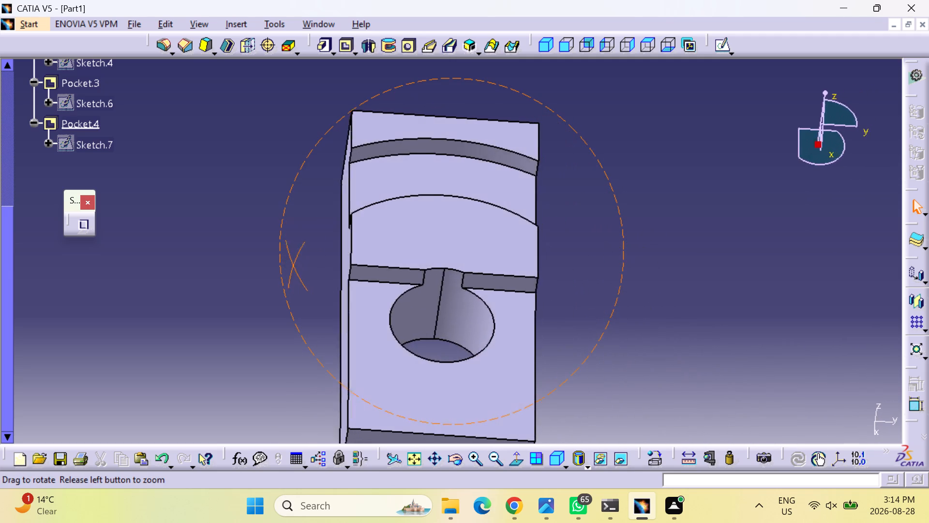
{"action": "middle_click_drag", "start_coordinate": [292, 265], "coordinate": [292, 262]}
{"action": "right_click_drag", "start_coordinate": [292, 265], "coordinate": [292, 262]}
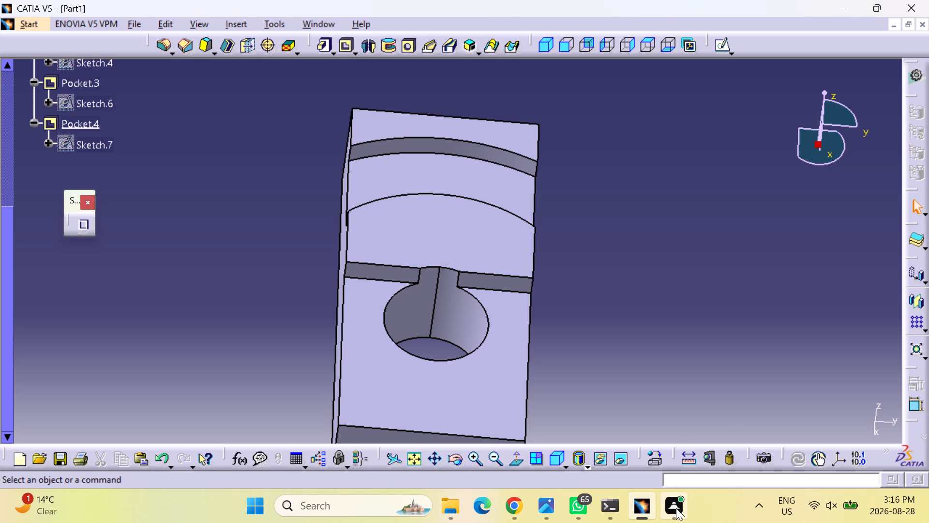
{"action": "left_click", "coordinate": [686, 196]}
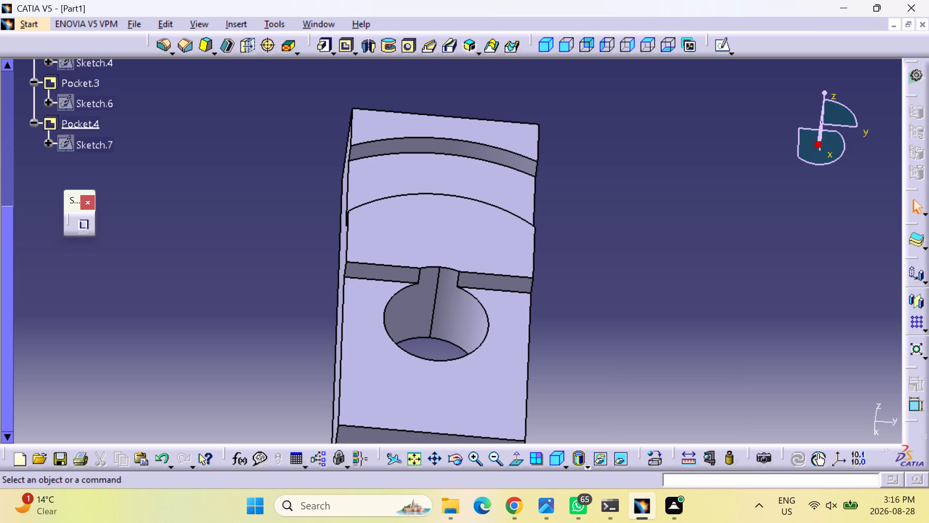
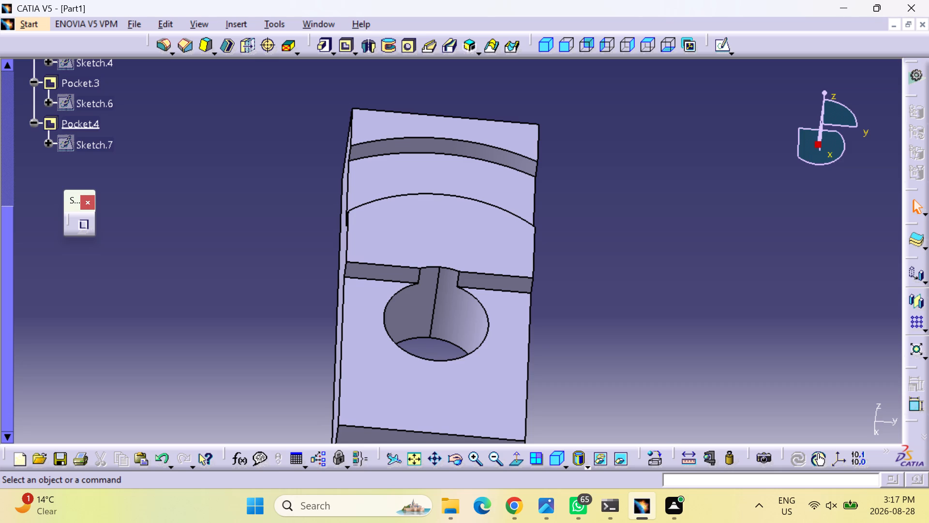
Examine the whole block, including its curved groove and large hole, ending in the standard isometric view.
{"action": "left_click", "coordinate": [719, 256]}
{"action": "left_click", "coordinate": [645, 291]}
{"action": "middle_click_drag", "start_coordinate": [591, 362], "coordinate": [602, 314]}
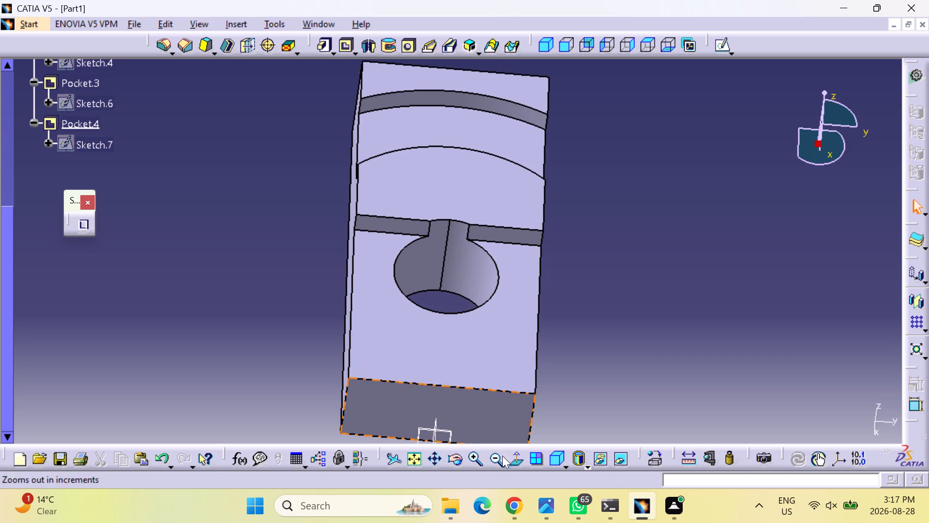
{"action": "left_click", "coordinate": [416, 455]}
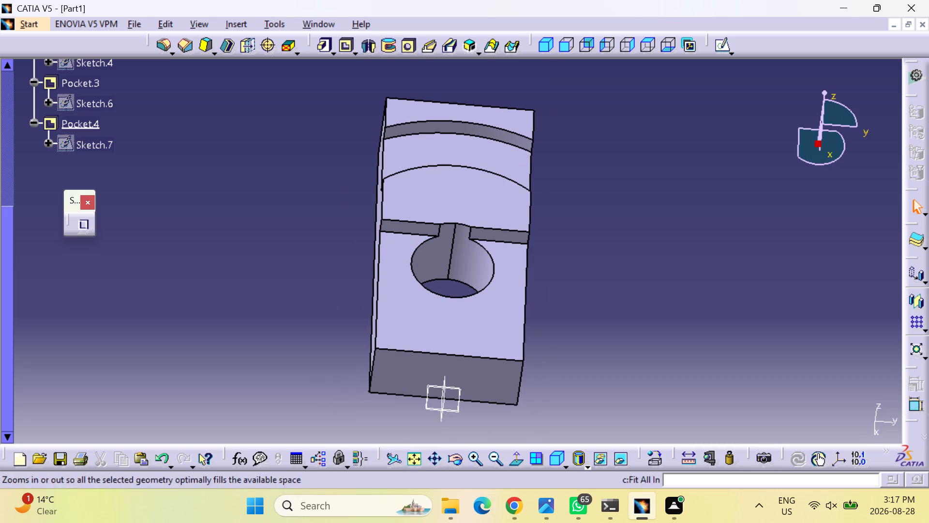
{"action": "middle_click_drag", "start_coordinate": [541, 323], "coordinate": [552, 358]}
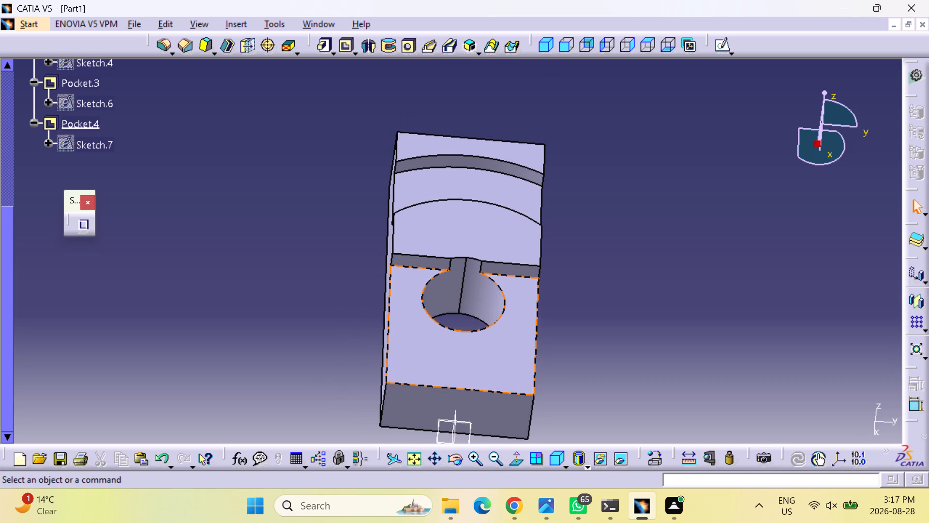
{"action": "left_click", "coordinate": [550, 40]}
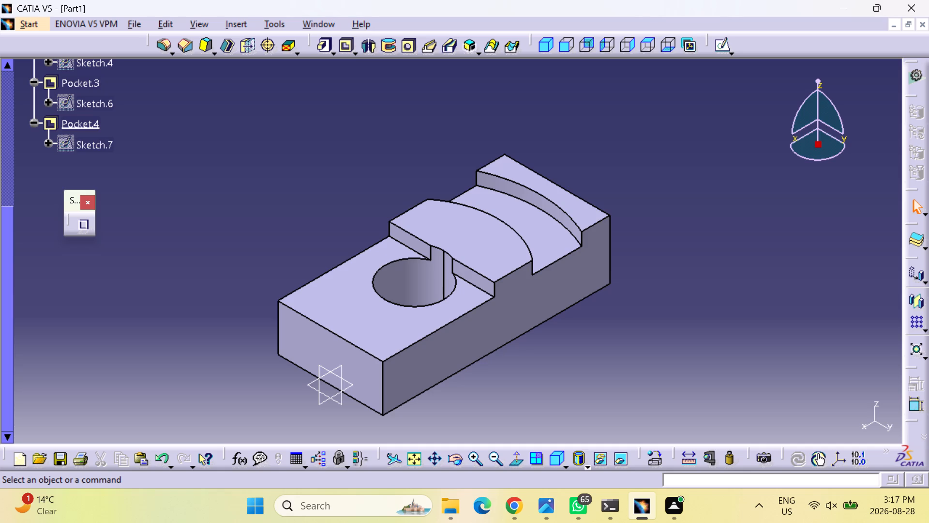
{"action": "left_click", "coordinate": [630, 350]}
{"action": "left_click_drag", "start_coordinate": [654, 299], "coordinate": [662, 311]}
{"action": "left_click_drag", "start_coordinate": [661, 317], "coordinate": [628, 336]}
{"action": "left_click", "coordinate": [614, 343]}
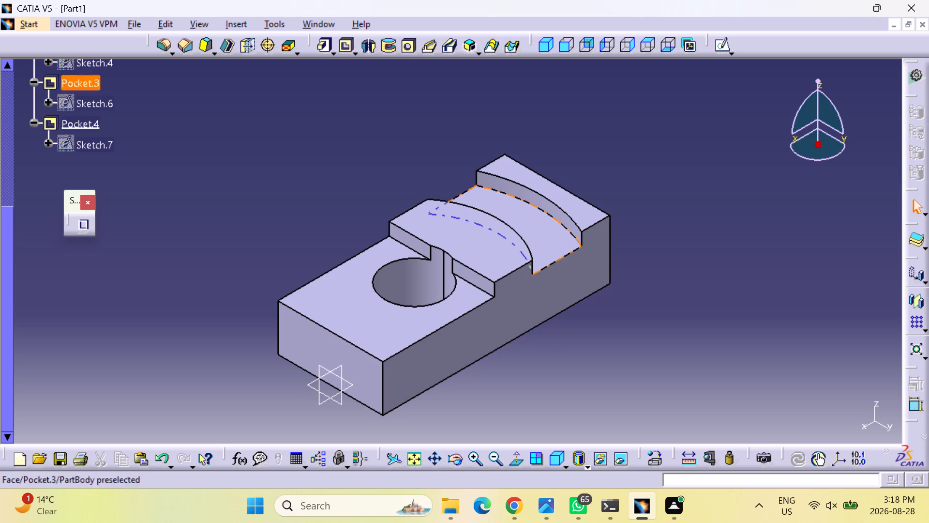
Start a sketch on the curved groove's floor and draw an arc of about 52 mm radius along it, centred near the large hole's centre.
{"action": "left_click", "coordinate": [481, 232]}
{"action": "left_click", "coordinate": [724, 50]}
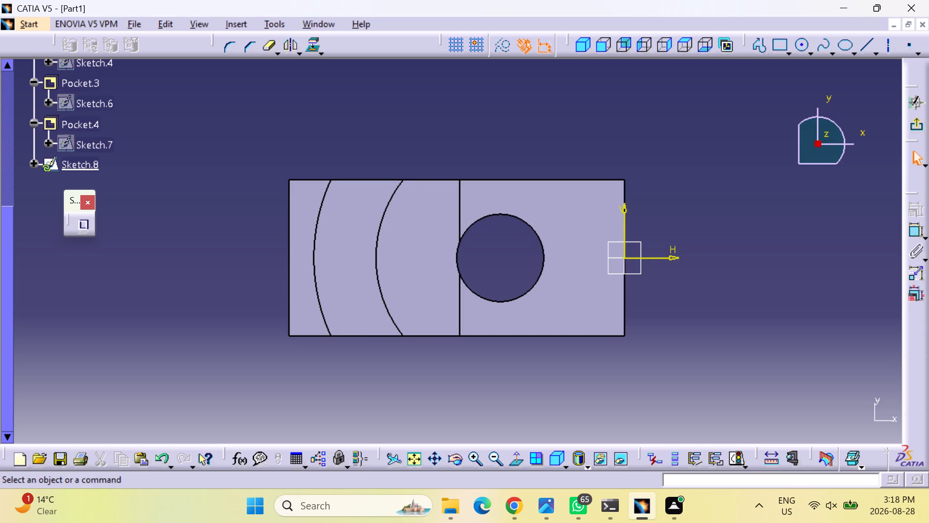
{"action": "left_click", "coordinate": [811, 49]}
{"action": "left_click", "coordinate": [824, 191]}
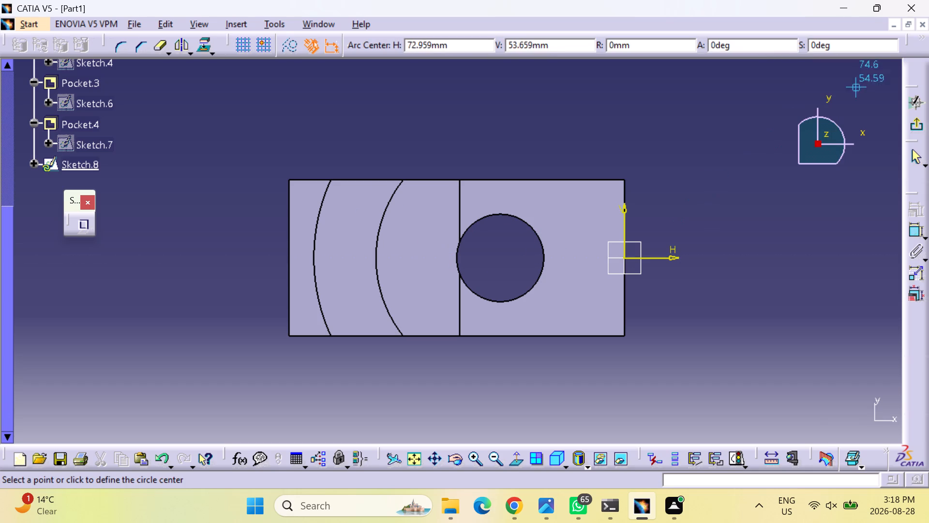
{"action": "left_click", "coordinate": [503, 258]}
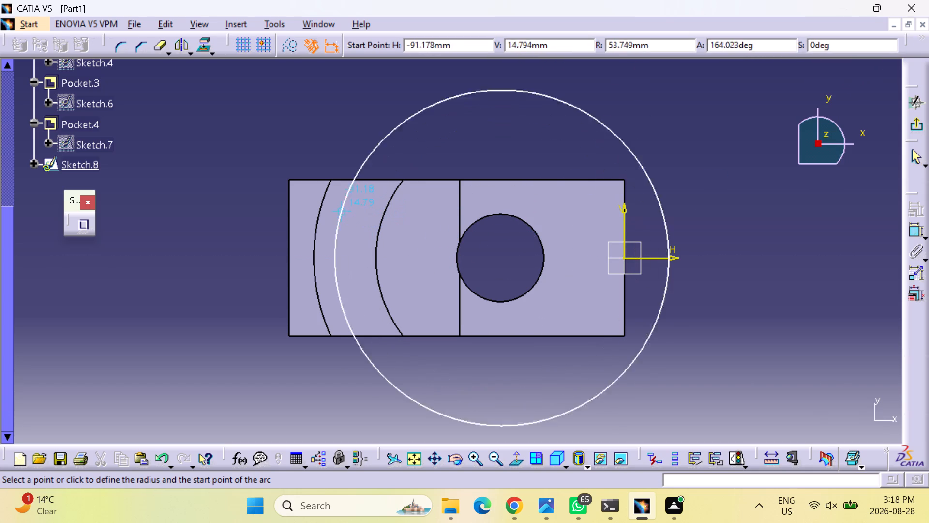
{"action": "left_click", "coordinate": [358, 185]}
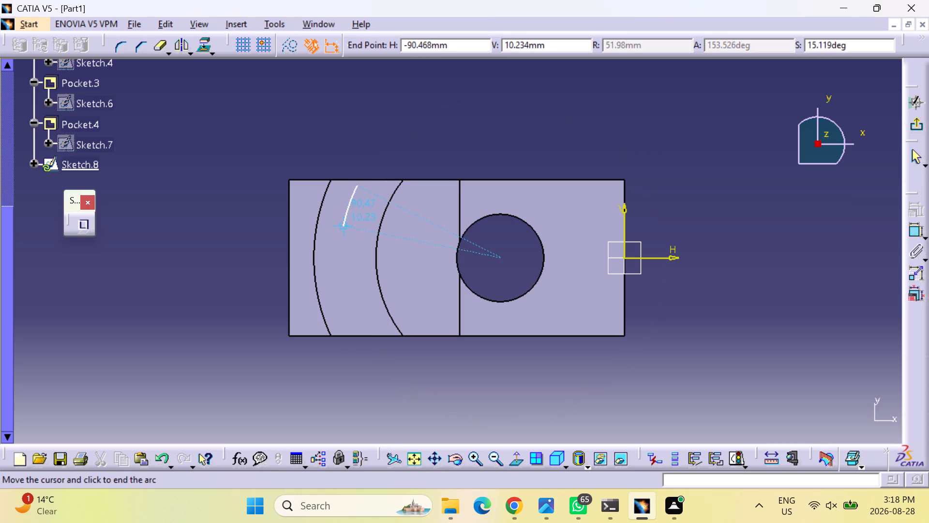
{"action": "left_click", "coordinate": [355, 329]}
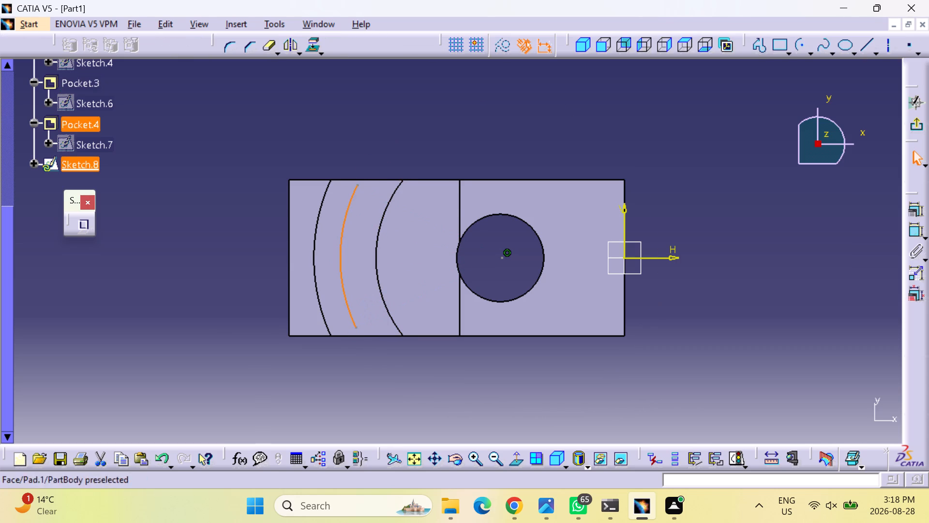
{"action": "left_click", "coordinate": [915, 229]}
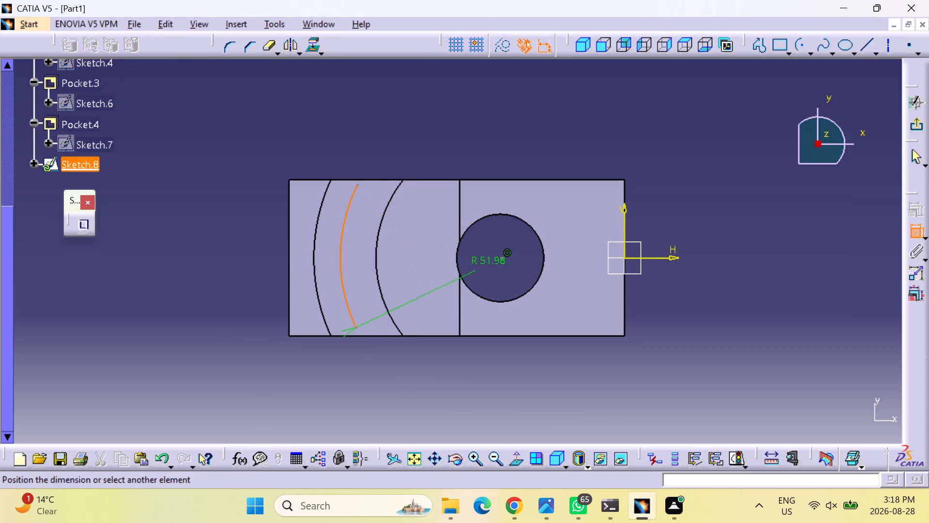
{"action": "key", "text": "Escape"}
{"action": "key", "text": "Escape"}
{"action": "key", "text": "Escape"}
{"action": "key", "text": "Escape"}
Dimension the arc's centre from the block's end edge beside the large hole and set the distance to 40 mm.
{"action": "left_click", "coordinate": [920, 228]}
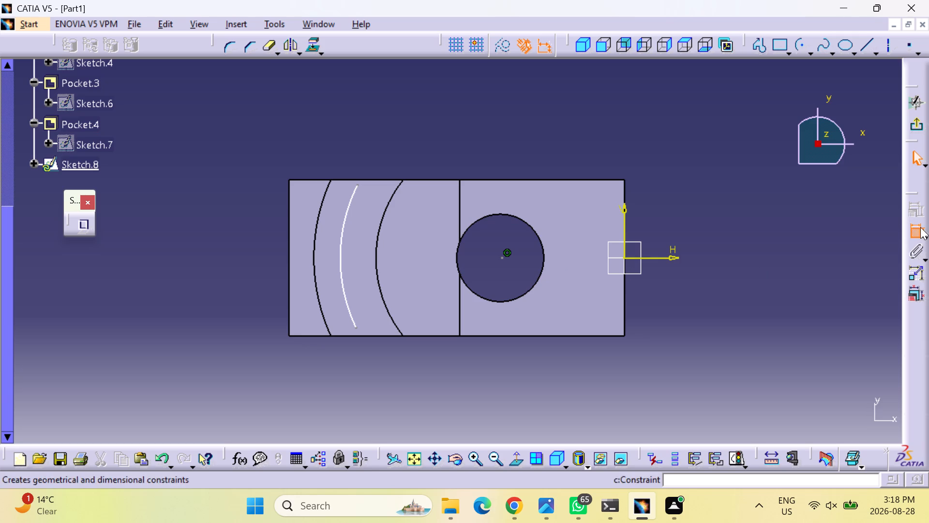
{"action": "left_click", "coordinate": [505, 257]}
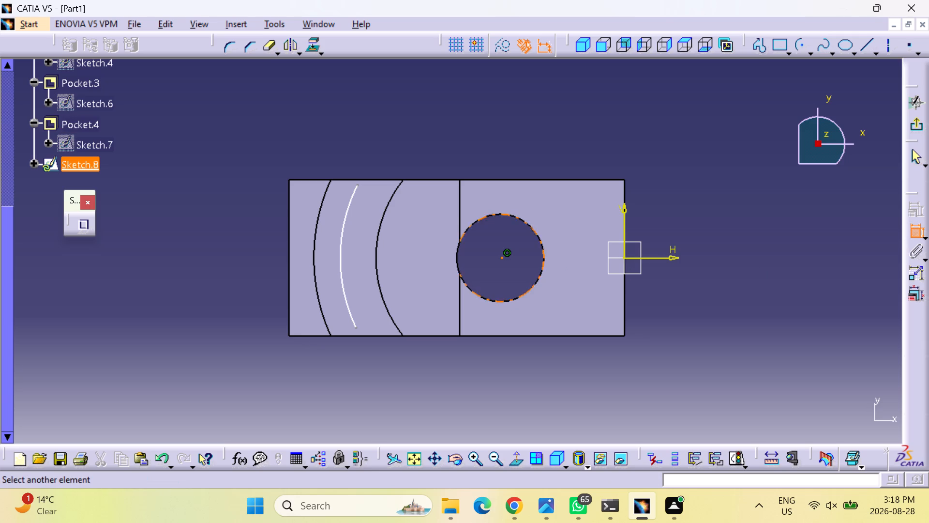
{"action": "left_click", "coordinate": [623, 288]}
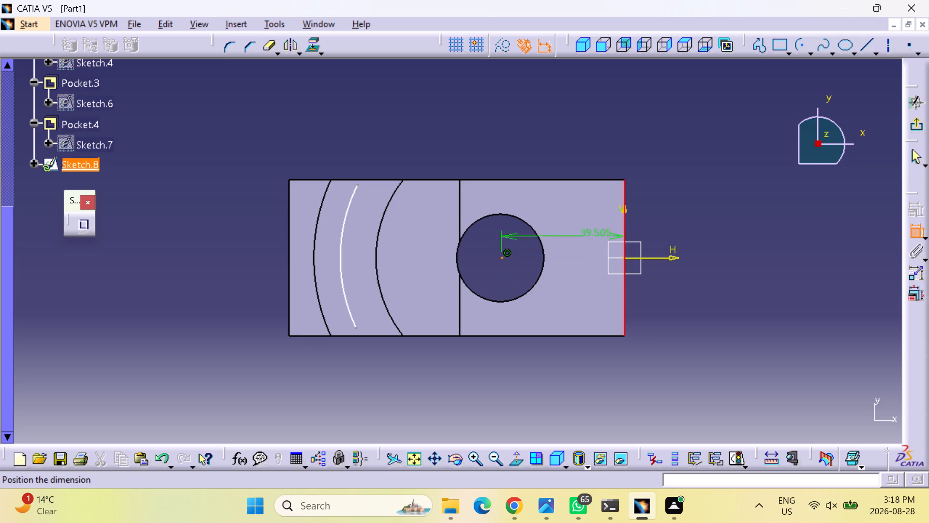
{"action": "left_click", "coordinate": [581, 160]}
{"action": "double_click", "coordinate": [582, 156]}
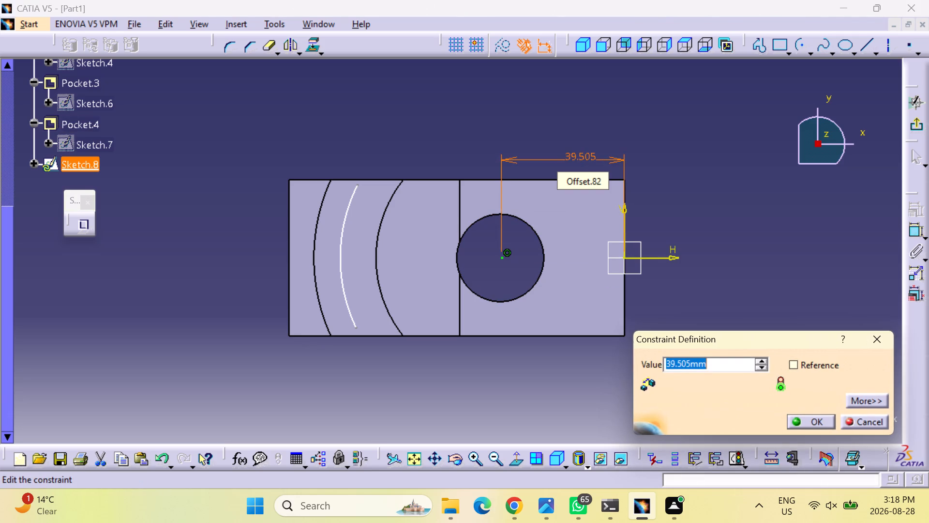
{"action": "type", "text": "40"}
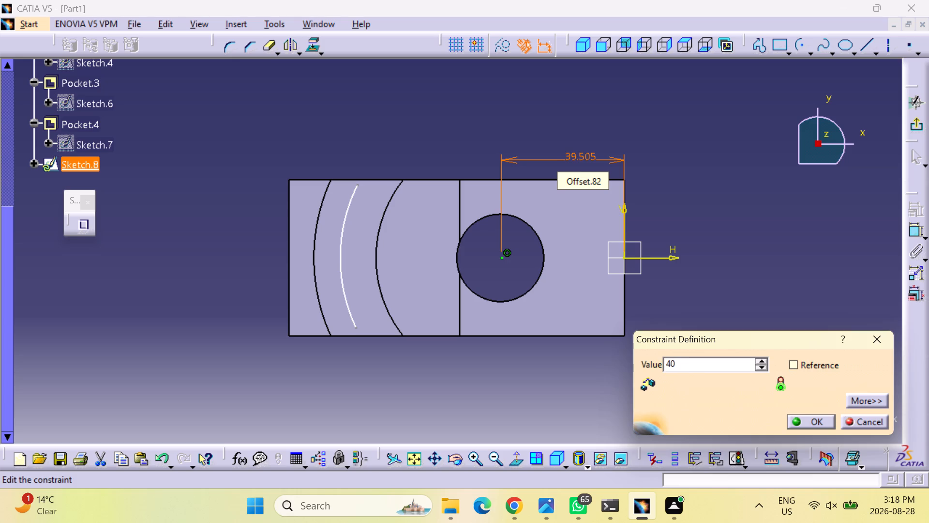
{"action": "key", "text": "Return"}
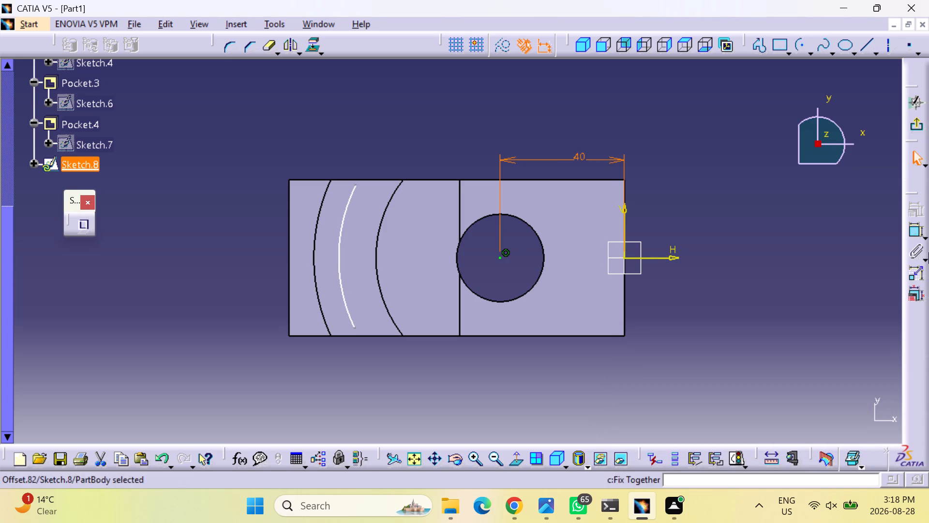
Constrain both endpoints of the arc to be coincident with the groove's outer edges on the block's long sides.
{"action": "left_click", "coordinate": [919, 228]}
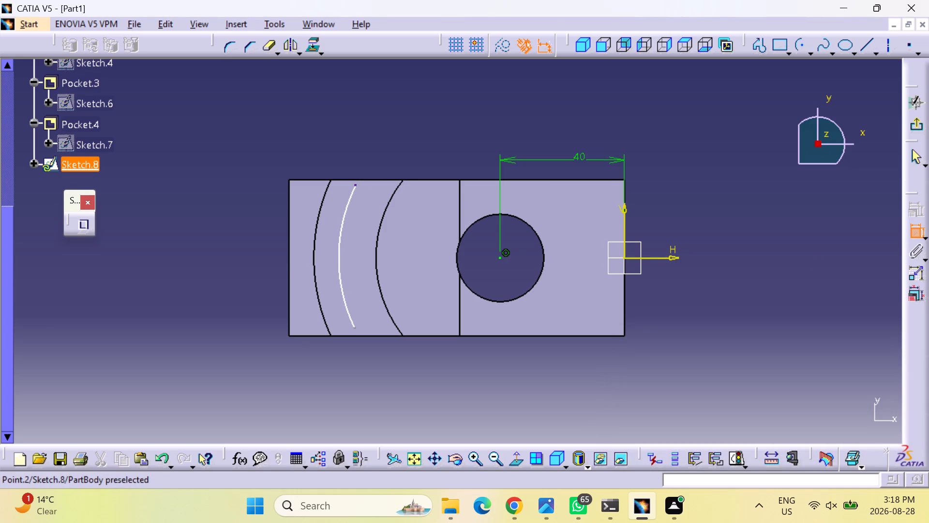
{"action": "left_click", "coordinate": [355, 187]}
{"action": "left_click", "coordinate": [364, 181]}
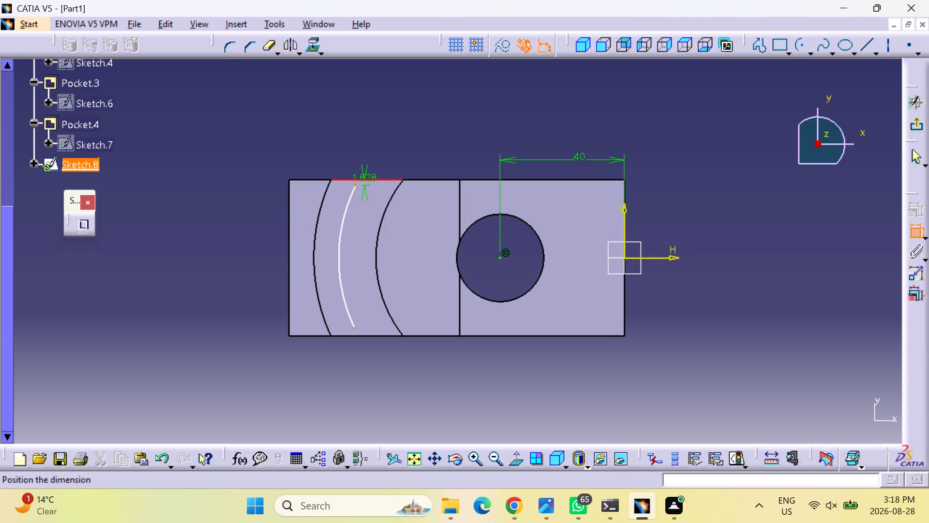
{"action": "right_click", "coordinate": [390, 155]}
{"action": "left_click", "coordinate": [419, 223]}
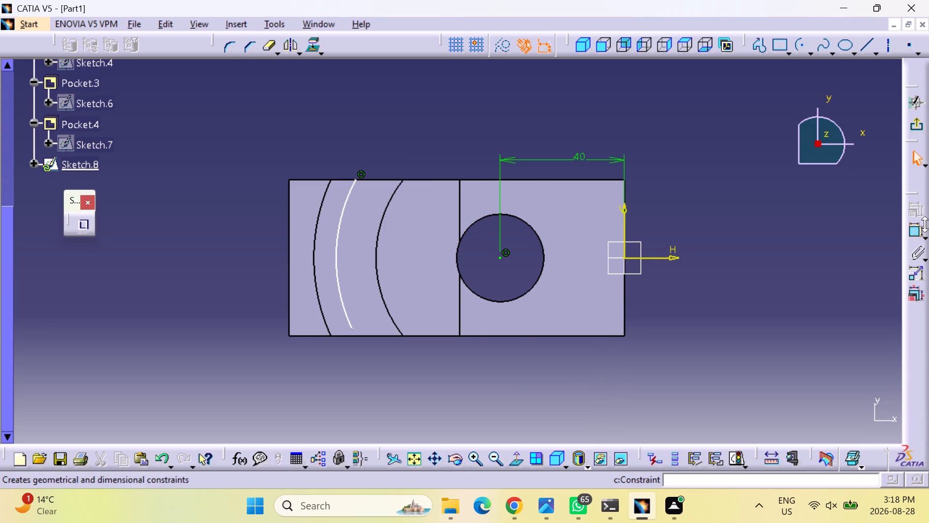
{"action": "left_click", "coordinate": [915, 232]}
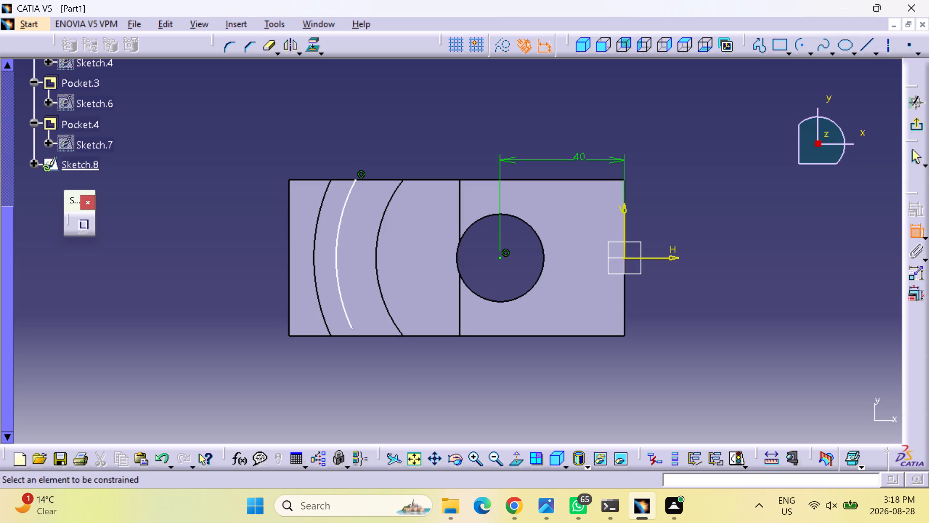
{"action": "left_click", "coordinate": [350, 328]}
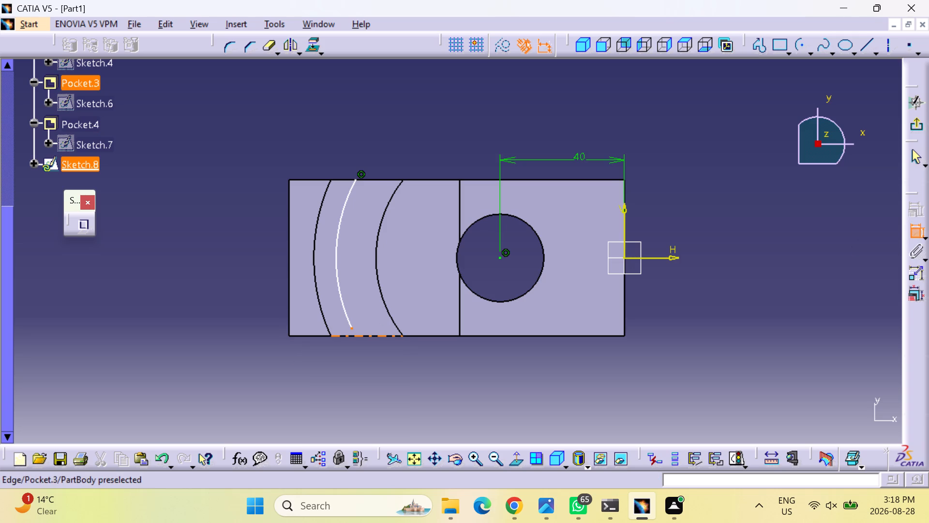
{"action": "left_click", "coordinate": [361, 338]}
{"action": "right_click", "coordinate": [371, 354]}
{"action": "left_click", "coordinate": [407, 418]}
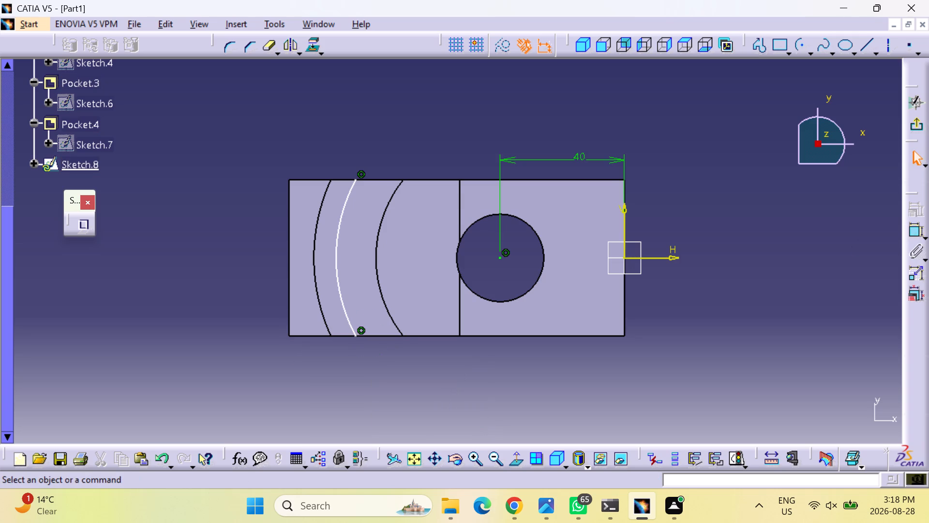
Convert the sketched arc in the groove into a construction element.
{"action": "left_click", "coordinate": [504, 46]}
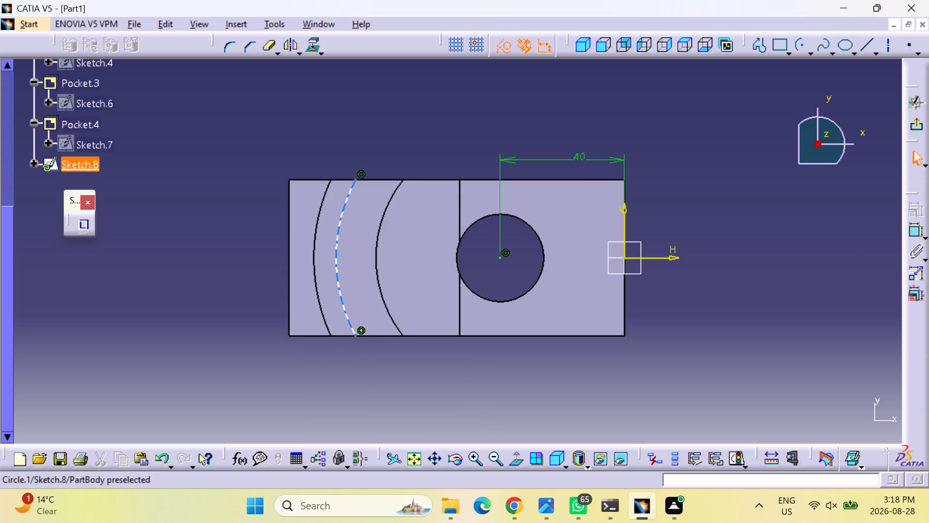
{"action": "left_click", "coordinate": [337, 256]}
{"action": "left_click", "coordinate": [421, 377]}
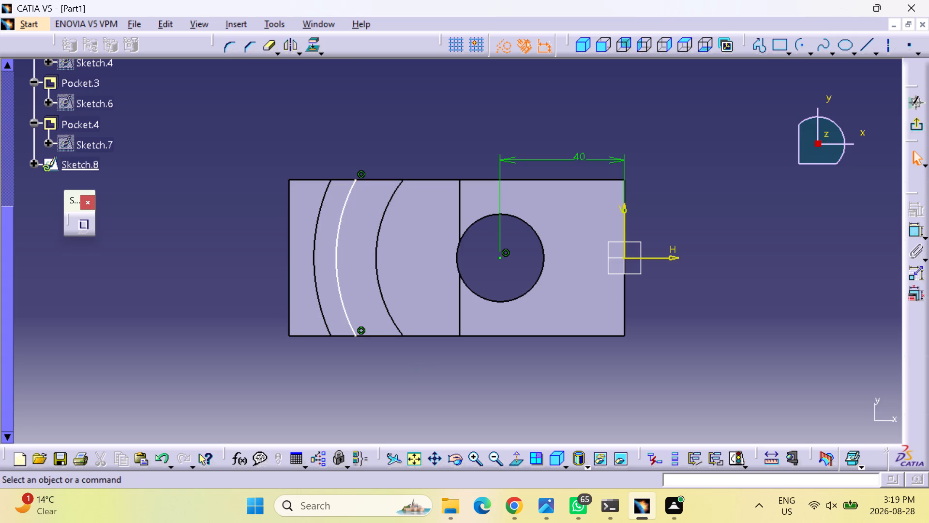
{"action": "left_click", "coordinate": [336, 238]}
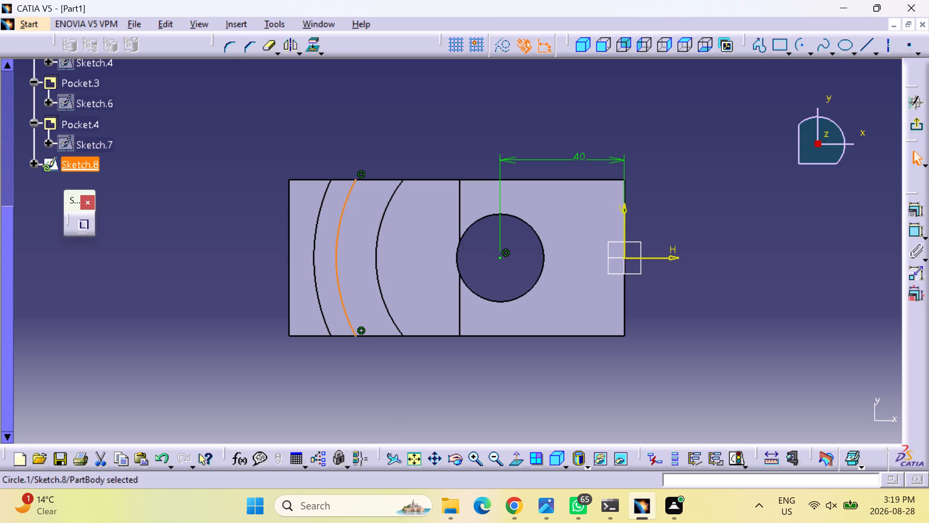
{"action": "left_click", "coordinate": [417, 375]}
{"action": "double_click", "coordinate": [336, 258]}
{"action": "left_click", "coordinate": [866, 271]}
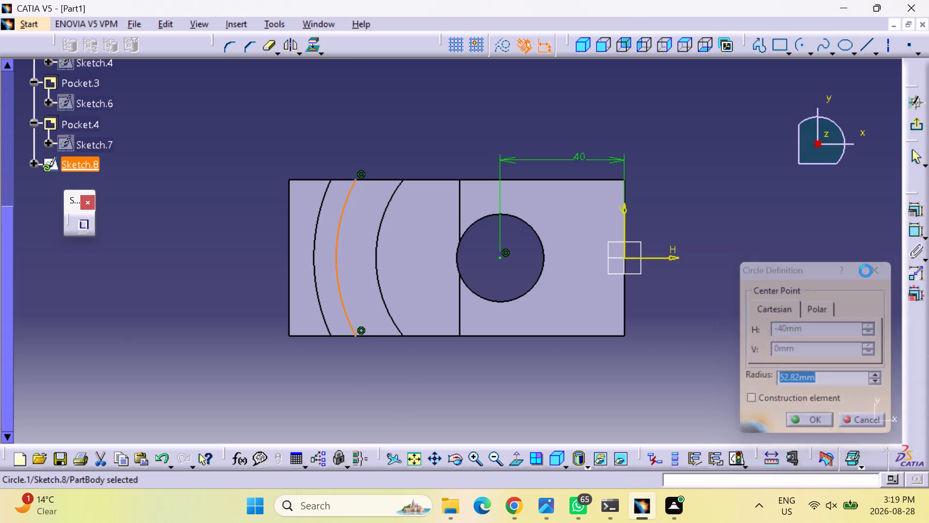
{"action": "left_click", "coordinate": [512, 43]}
{"action": "left_click", "coordinate": [506, 46]}
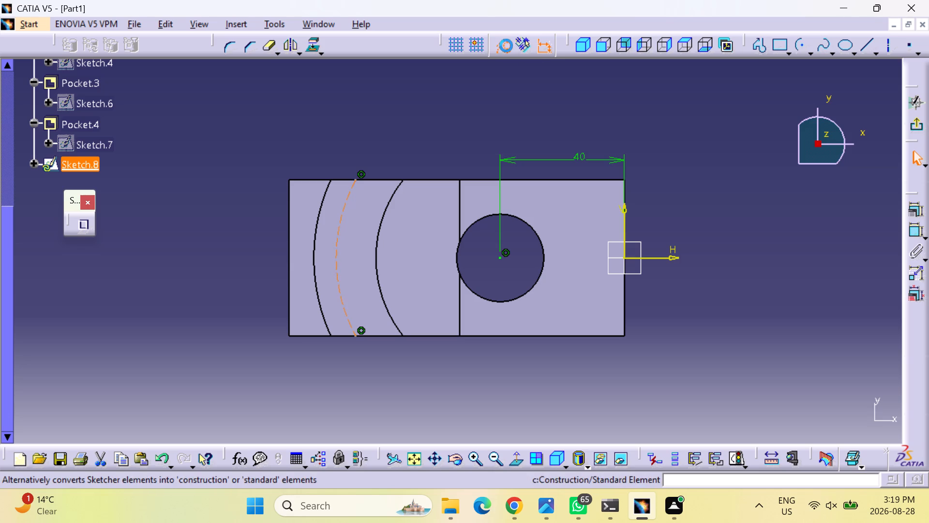
{"action": "left_click", "coordinate": [430, 127]}
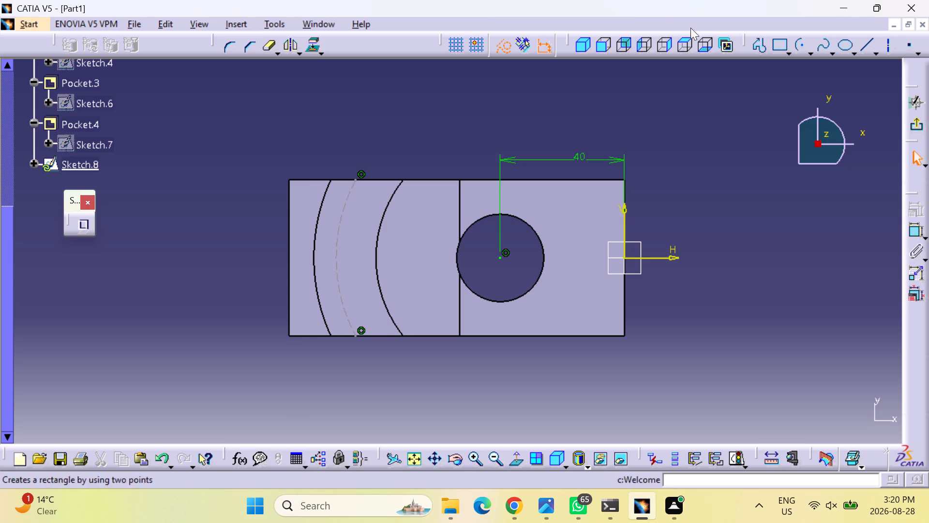
Draw two circles of about 3 mm radius centred on the construction arc, one on each side of the horizontal axis.
{"action": "left_click", "coordinate": [812, 52]}
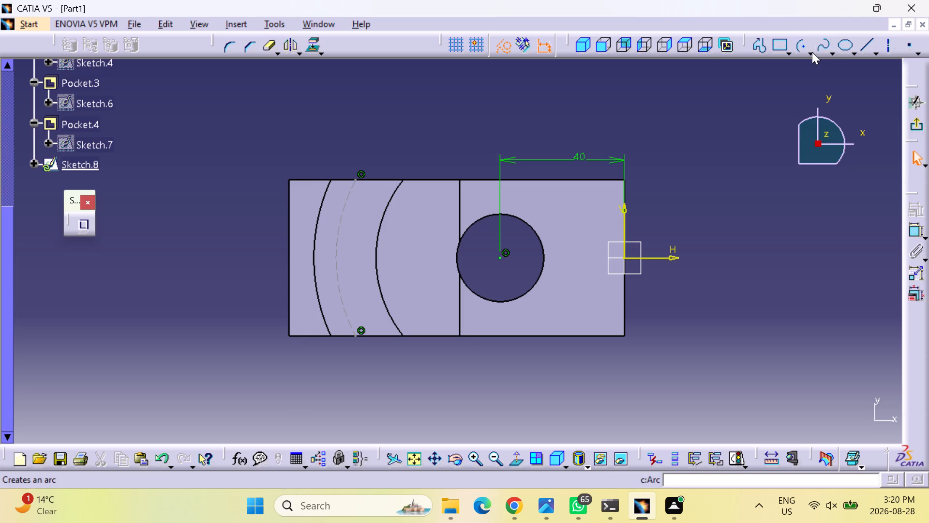
{"action": "left_click", "coordinate": [824, 75]}
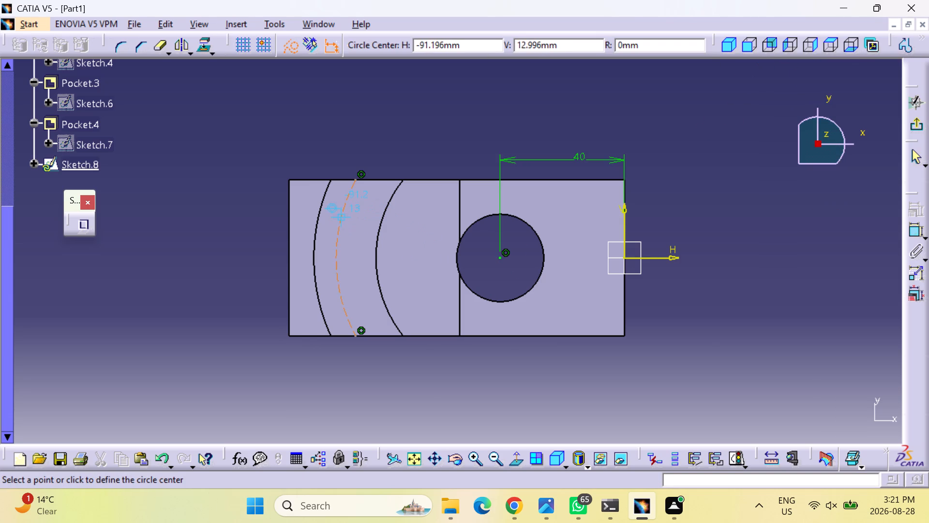
{"action": "double_click", "coordinate": [475, 460]}
{"action": "middle_click_drag", "start_coordinate": [197, 225], "coordinate": [280, 276]}
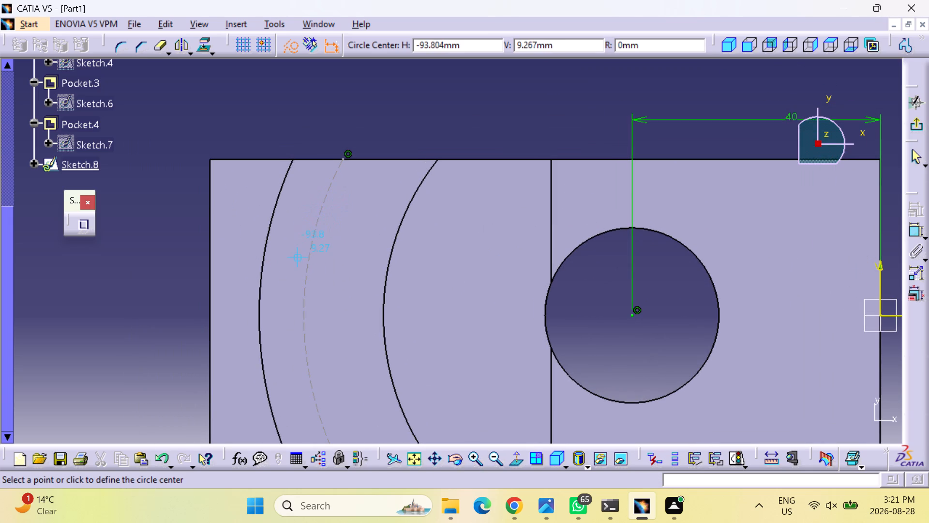
{"action": "left_click", "coordinate": [312, 249]}
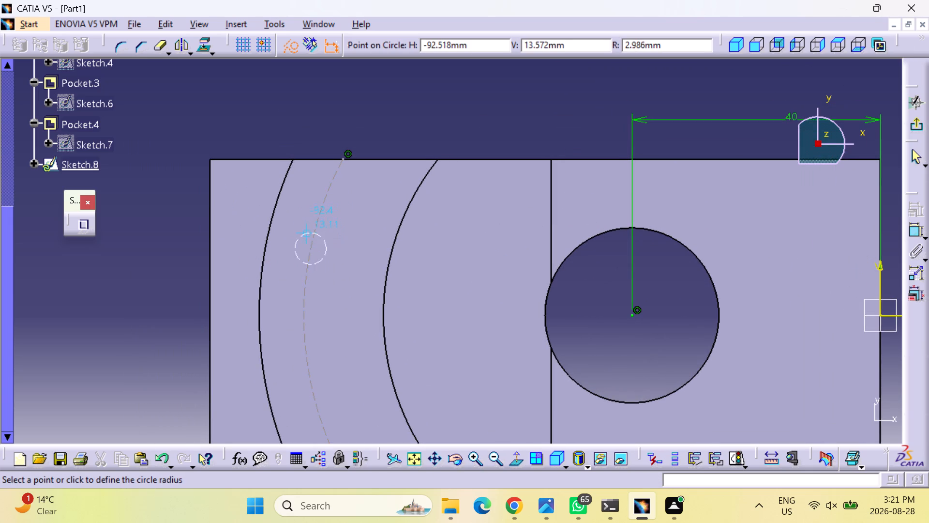
{"action": "left_click", "coordinate": [305, 229]}
{"action": "left_click", "coordinate": [503, 48]}
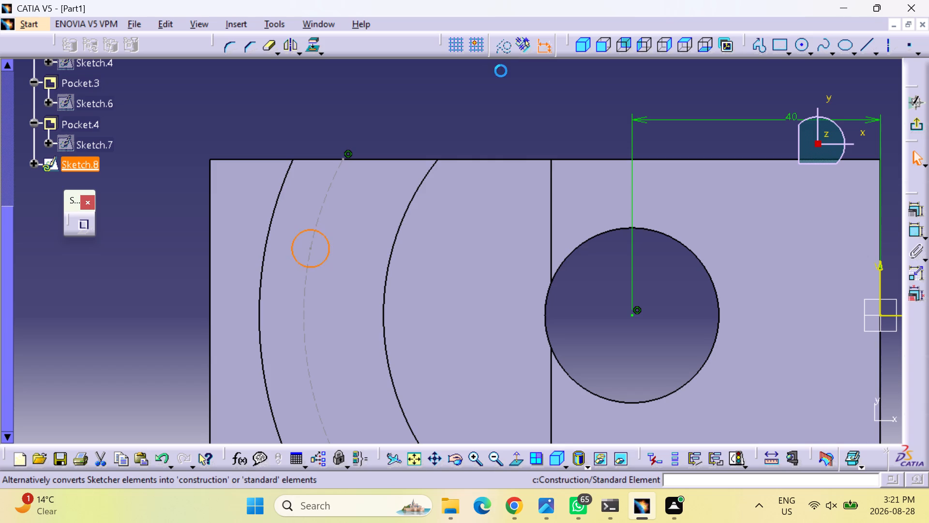
{"action": "middle_click_drag", "start_coordinate": [435, 327], "coordinate": [452, 195]}
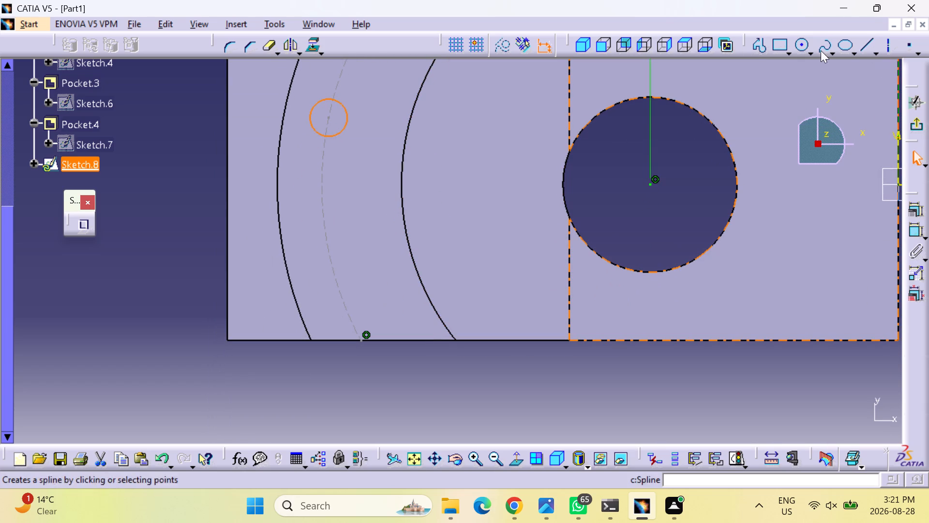
{"action": "left_click", "coordinate": [800, 45]}
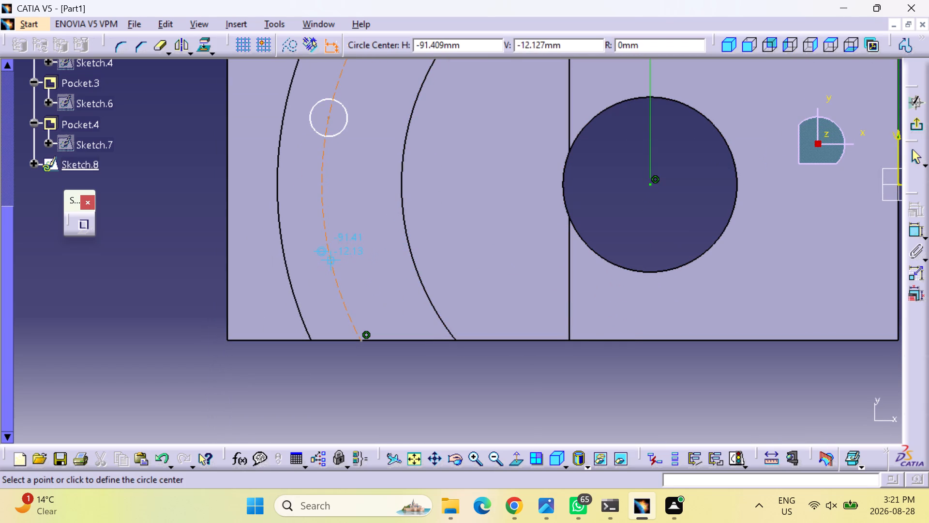
{"action": "left_click", "coordinate": [333, 260]}
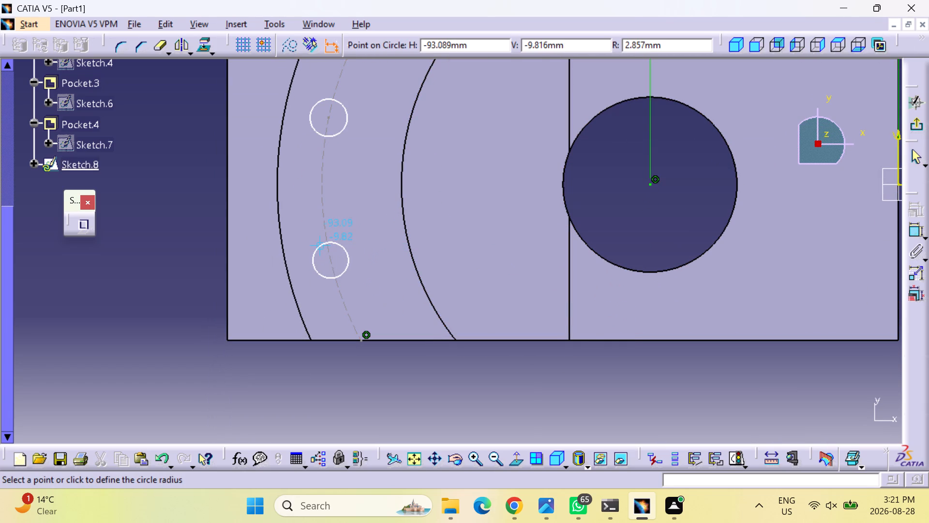
{"action": "left_click", "coordinate": [320, 245]}
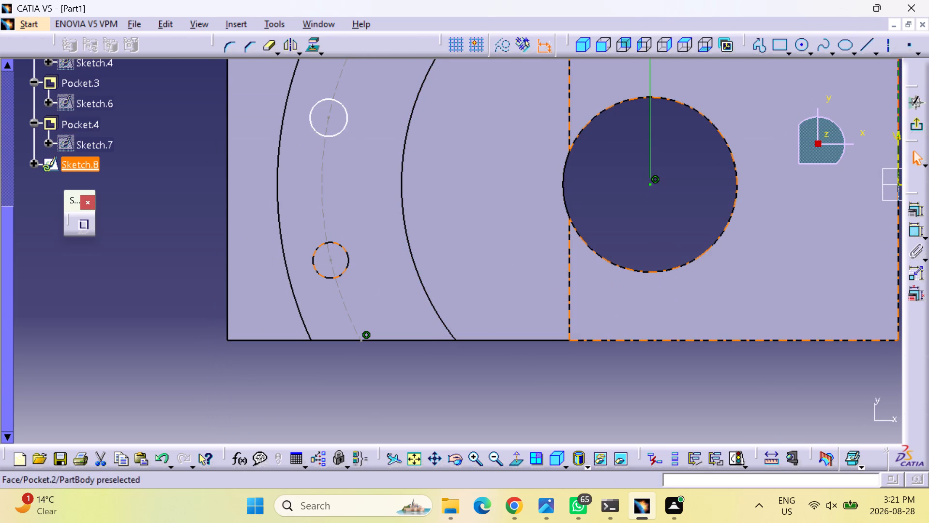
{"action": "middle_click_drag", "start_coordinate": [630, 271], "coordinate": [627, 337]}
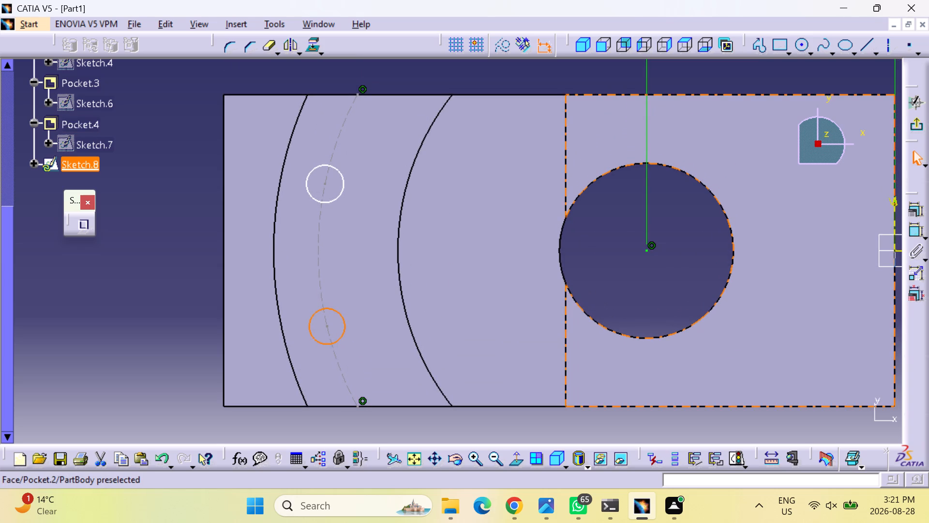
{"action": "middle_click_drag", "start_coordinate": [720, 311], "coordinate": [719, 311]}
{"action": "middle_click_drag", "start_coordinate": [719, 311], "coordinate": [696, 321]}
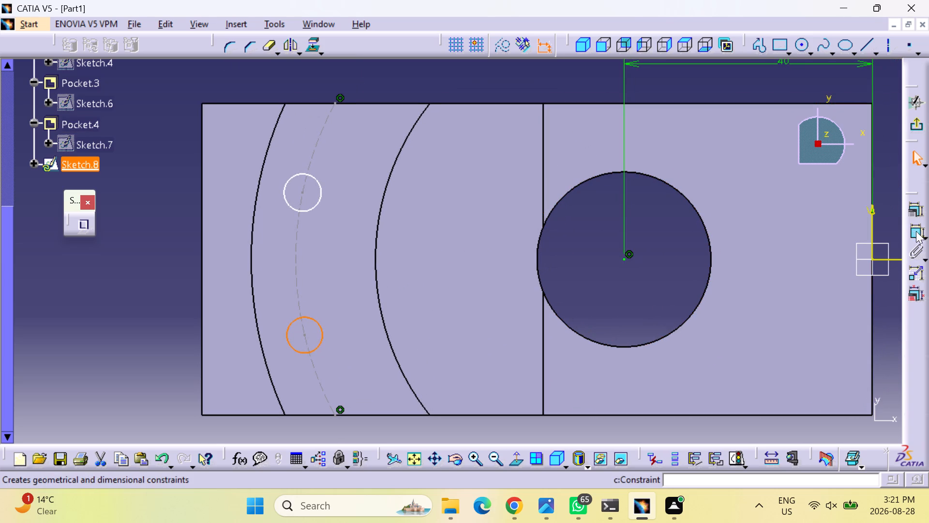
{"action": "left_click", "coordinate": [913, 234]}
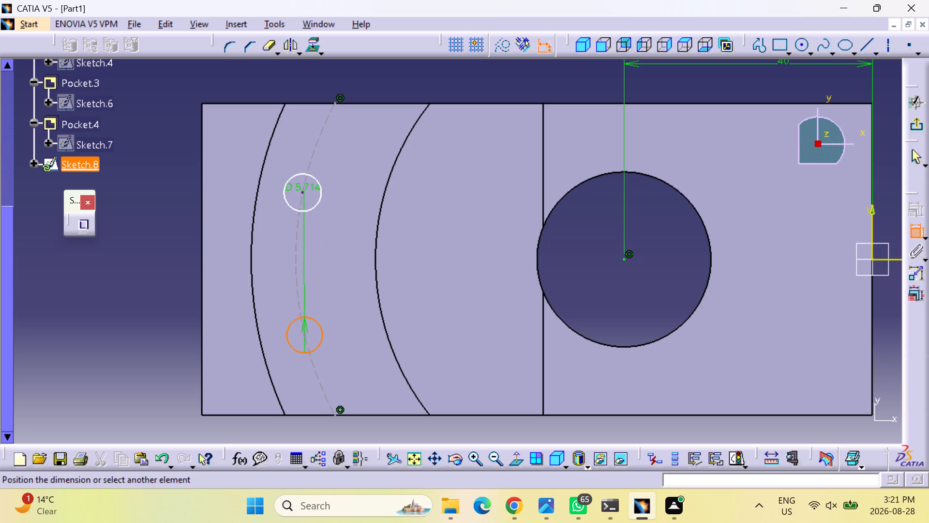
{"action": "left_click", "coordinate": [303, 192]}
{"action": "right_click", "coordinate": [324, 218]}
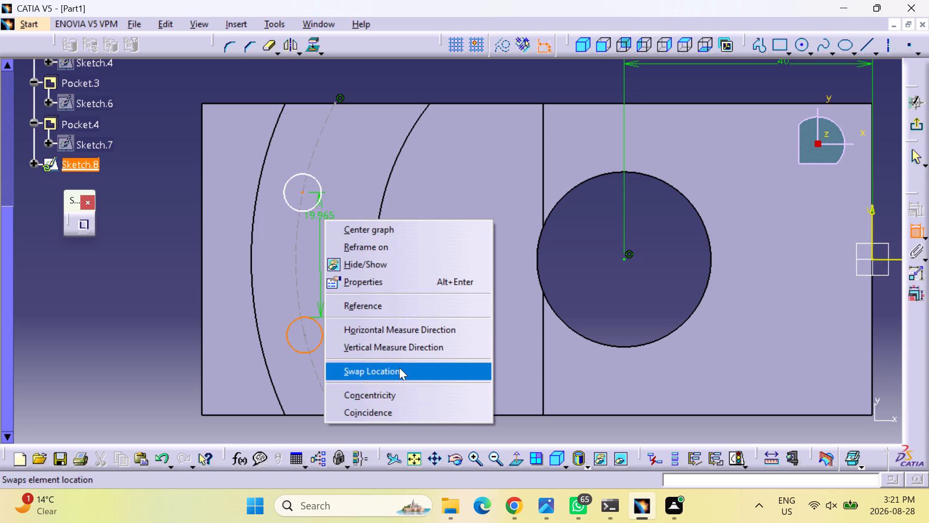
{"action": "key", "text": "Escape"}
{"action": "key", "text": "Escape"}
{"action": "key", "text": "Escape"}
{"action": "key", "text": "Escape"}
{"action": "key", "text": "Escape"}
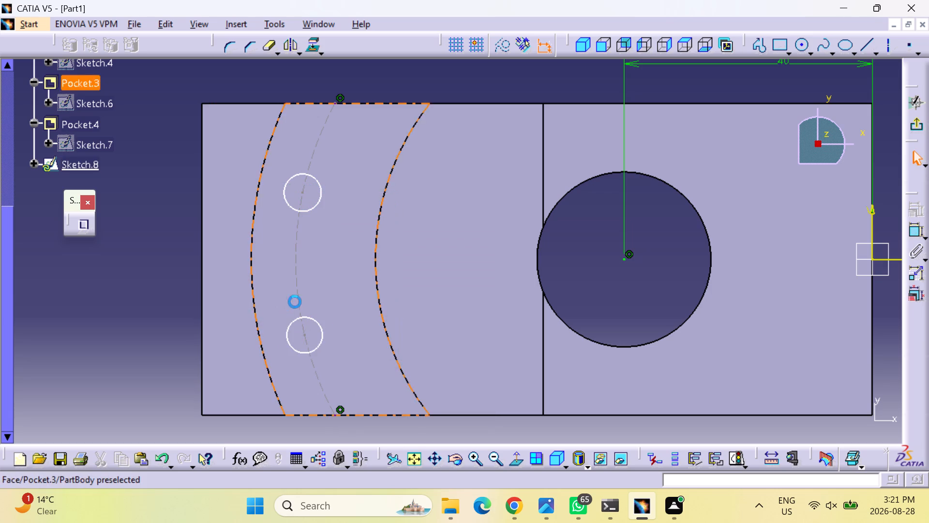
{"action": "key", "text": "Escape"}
Constrain the centres of the two small circles to be symmetric about the sketch's horizontal axis.
{"action": "left_click", "coordinate": [914, 228]}
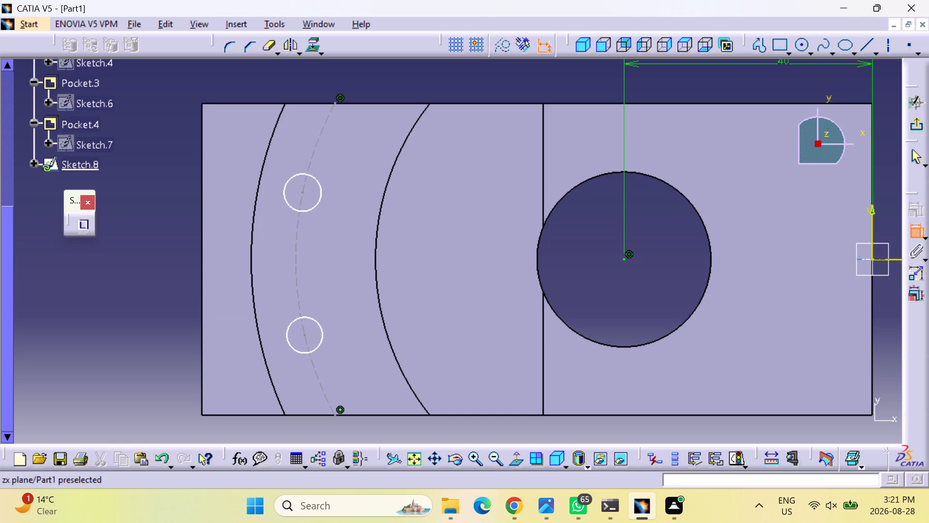
{"action": "middle_click_drag", "start_coordinate": [856, 328], "coordinate": [794, 331]}
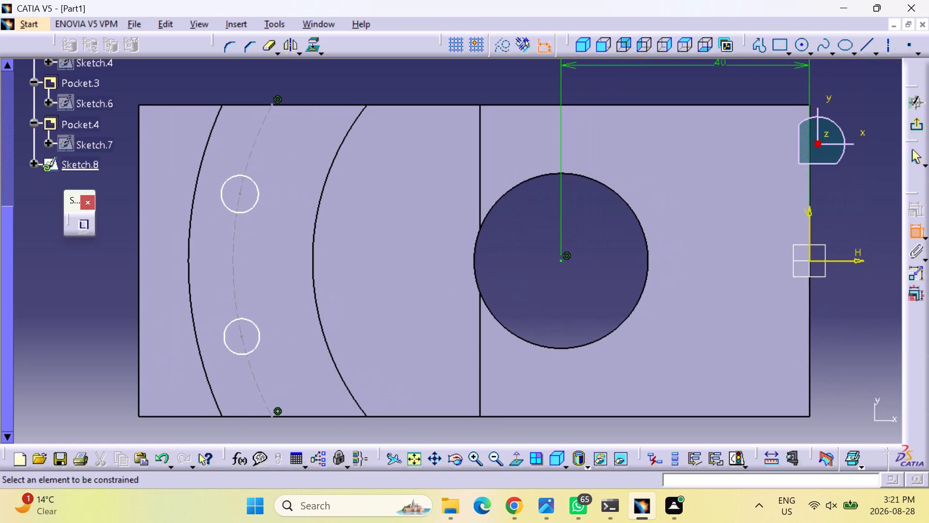
{"action": "left_click", "coordinate": [241, 195]}
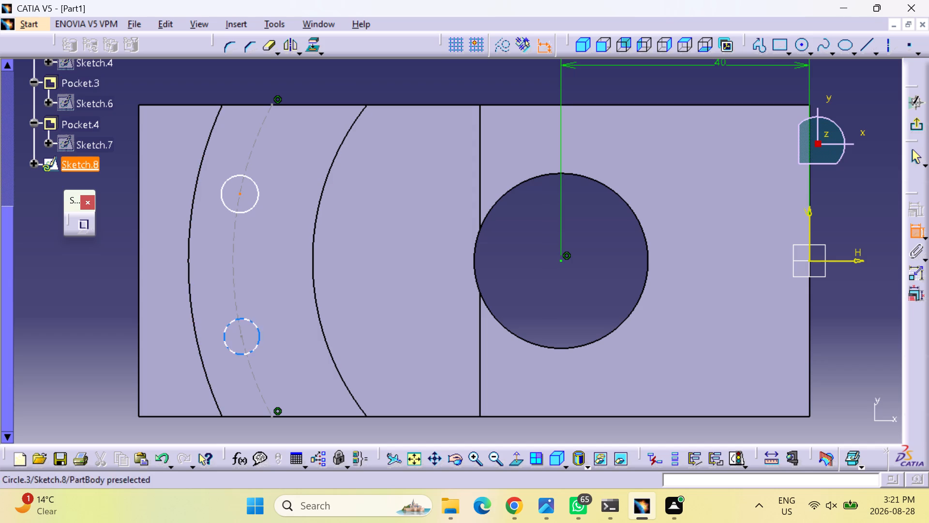
{"action": "left_click", "coordinate": [241, 338]}
{"action": "right_click", "coordinate": [476, 288]}
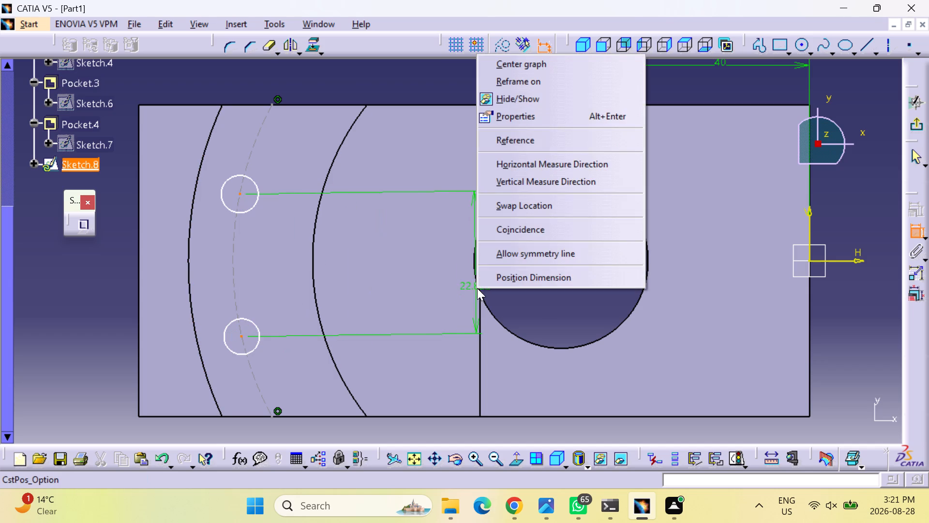
{"action": "left_click", "coordinate": [540, 249]}
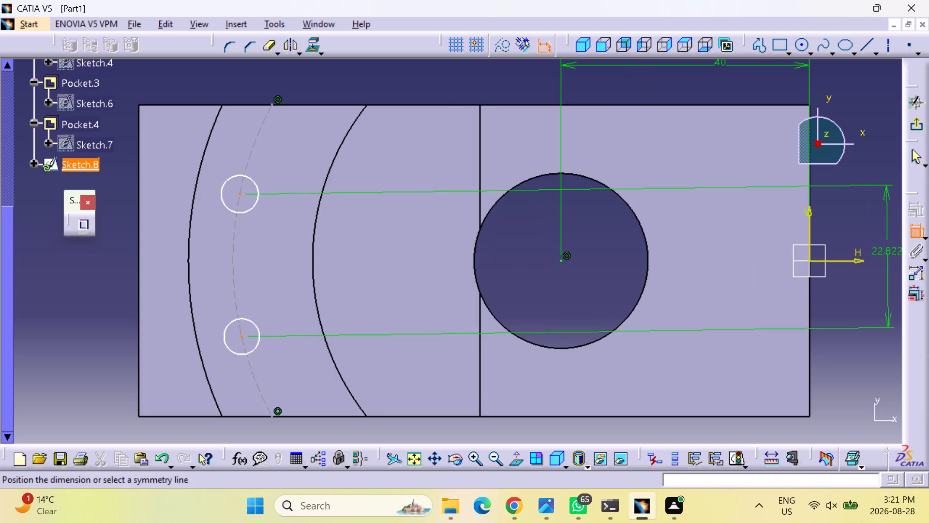
{"action": "left_click", "coordinate": [851, 261]}
{"action": "left_click", "coordinate": [840, 258]}
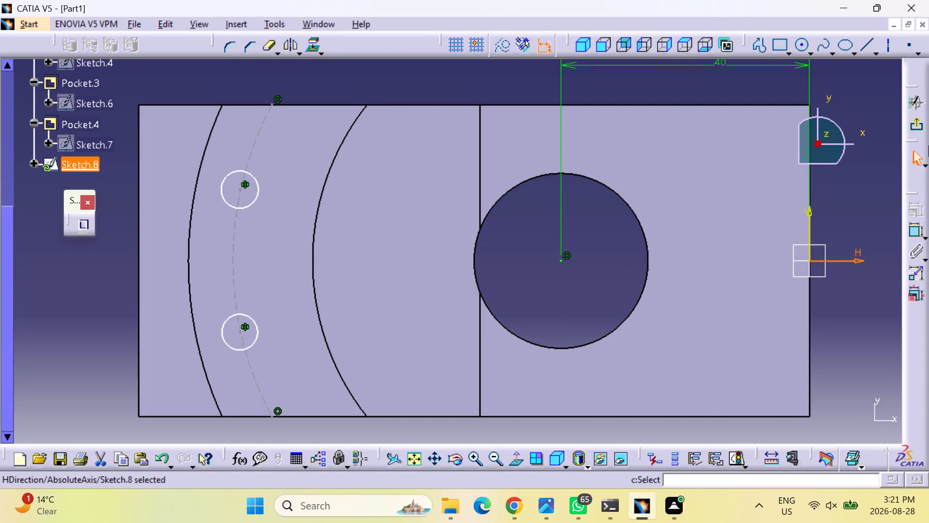
Draw a horizontal line about 76 mm long from the construction arc's centre across the groove, past the block's far end.
{"action": "left_click", "coordinate": [914, 230]}
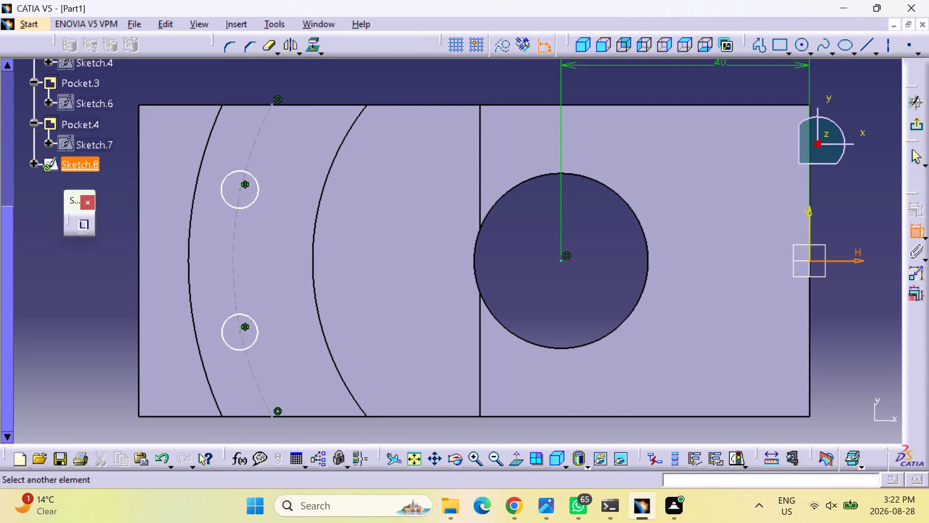
{"action": "left_click", "coordinate": [756, 43]}
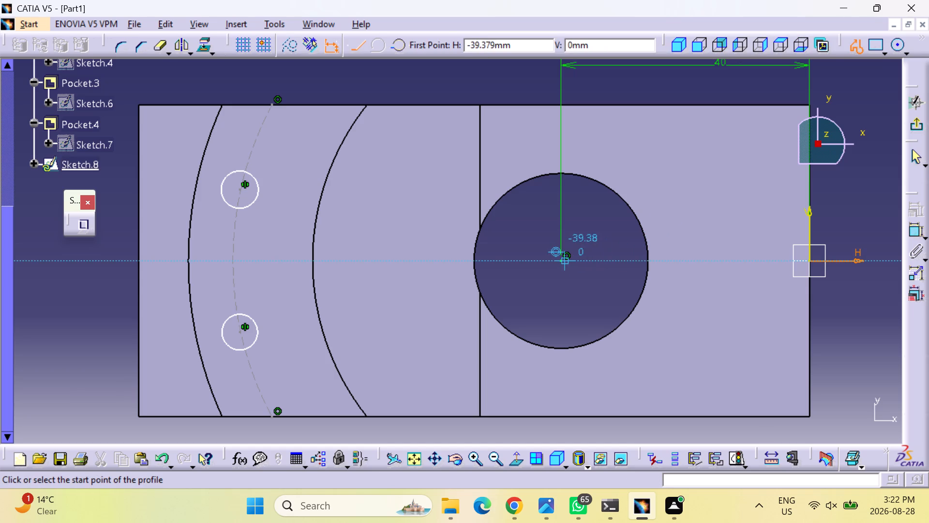
{"action": "left_click", "coordinate": [561, 261]}
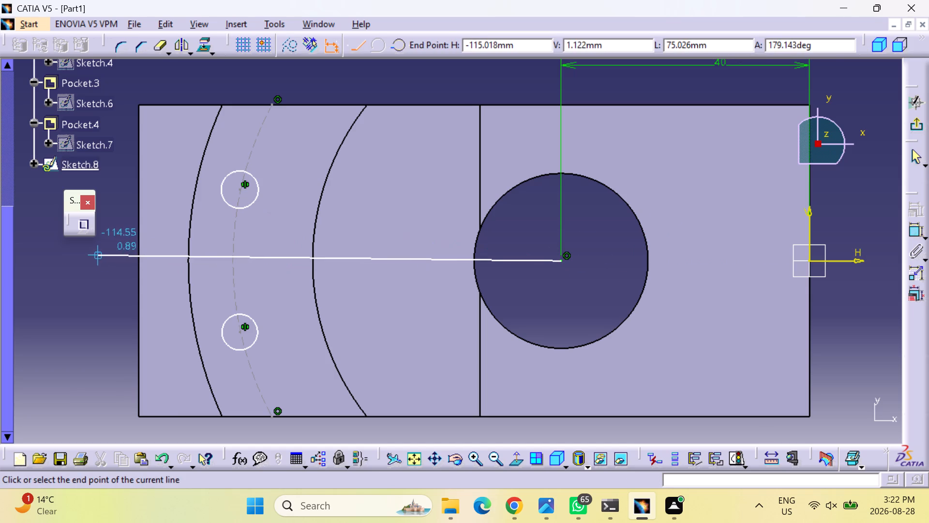
{"action": "left_click", "coordinate": [88, 261]}
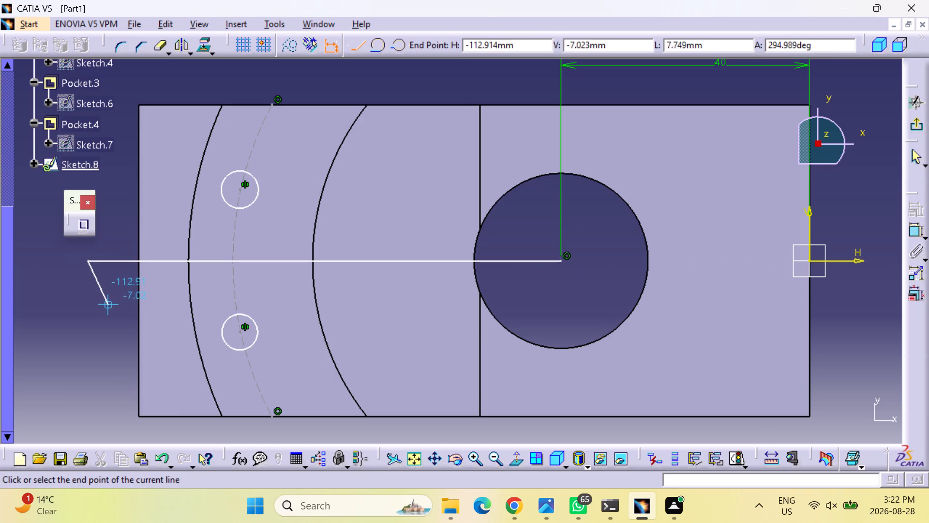
{"action": "key", "text": "Escape"}
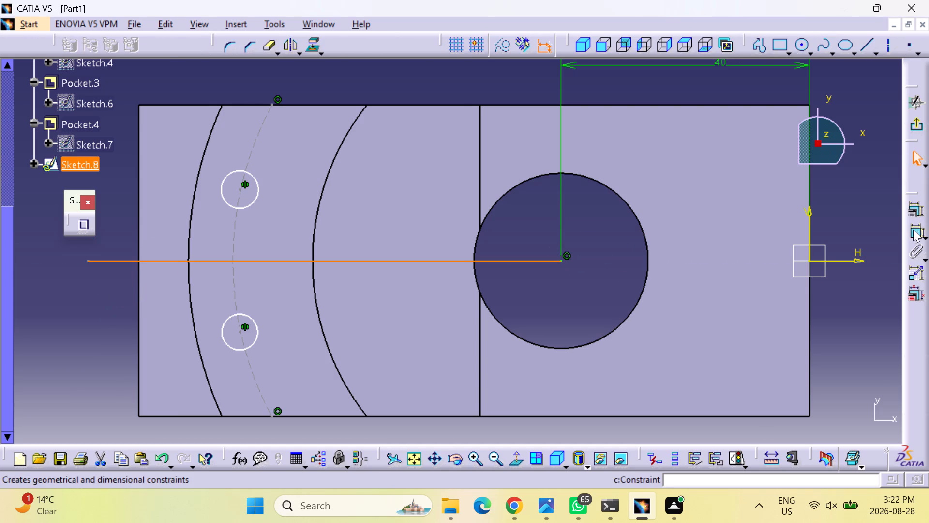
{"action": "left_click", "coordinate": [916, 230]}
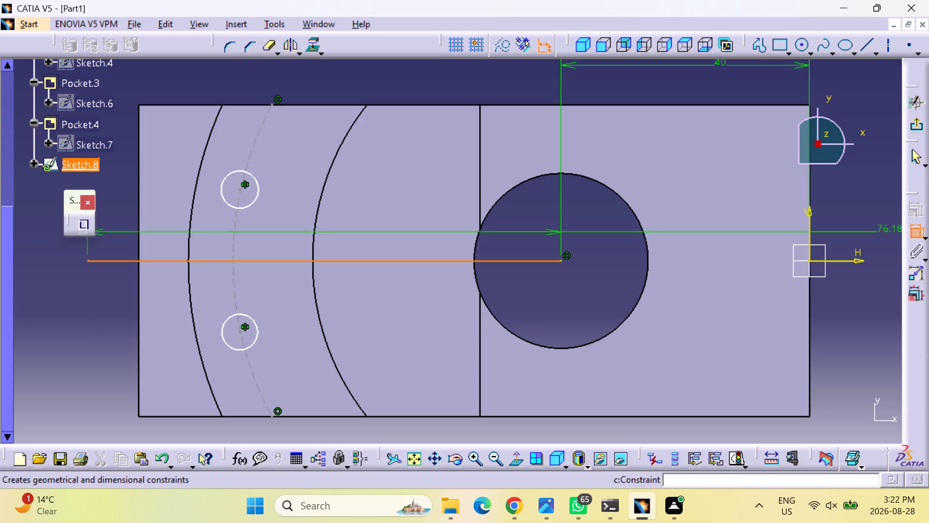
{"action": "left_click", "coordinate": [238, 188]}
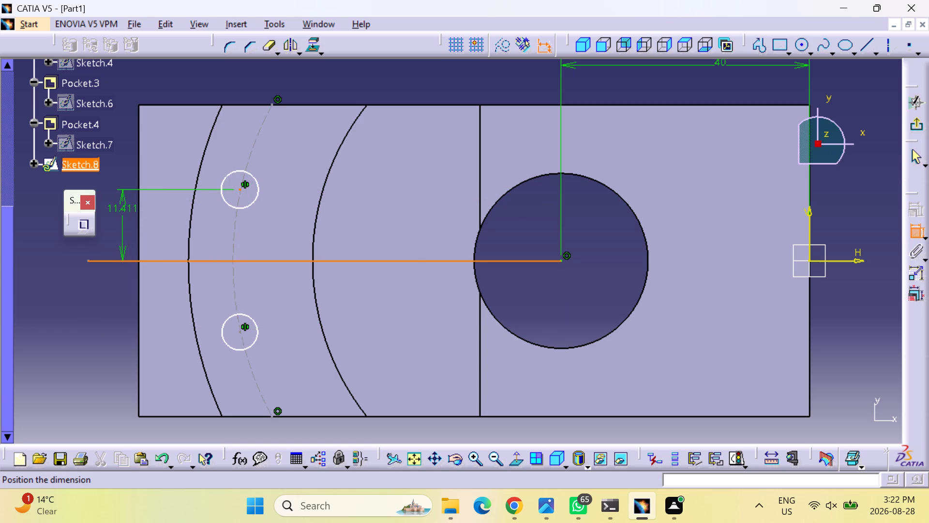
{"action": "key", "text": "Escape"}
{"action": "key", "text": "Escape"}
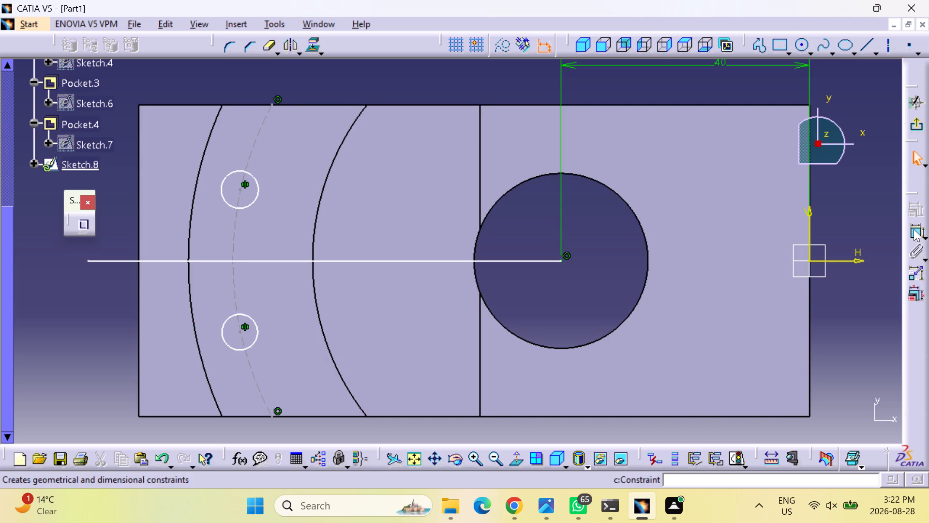
Draw a slanted line about 66 mm long from the construction arc's centre through the upper small circle, about 12° above the horizontal line.
{"action": "left_click", "coordinate": [759, 47]}
{"action": "left_click", "coordinate": [560, 259]}
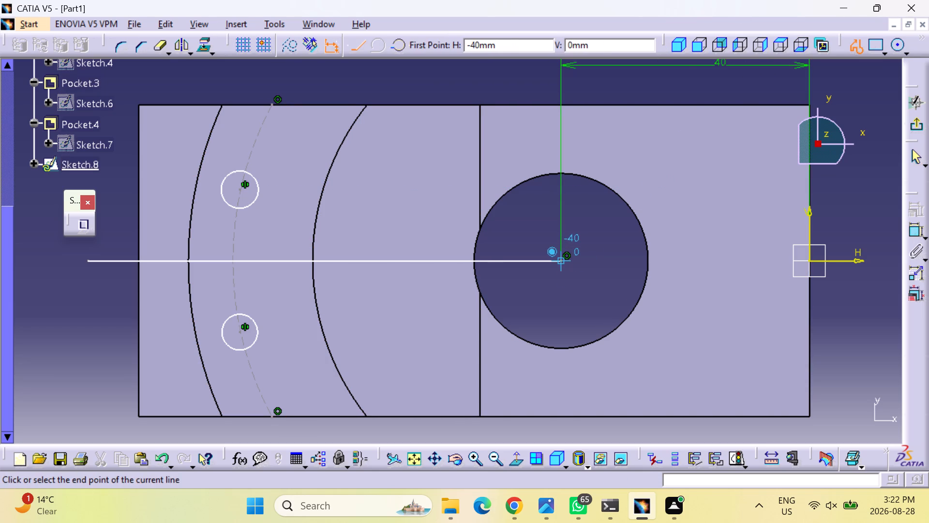
{"action": "left_click", "coordinate": [159, 170]}
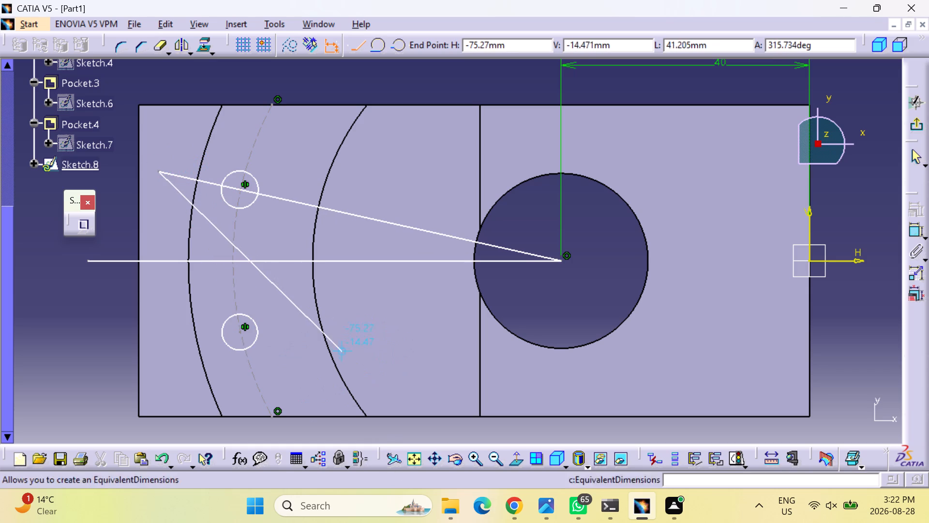
{"action": "key", "text": "Escape"}
{"action": "key", "text": "Escape"}
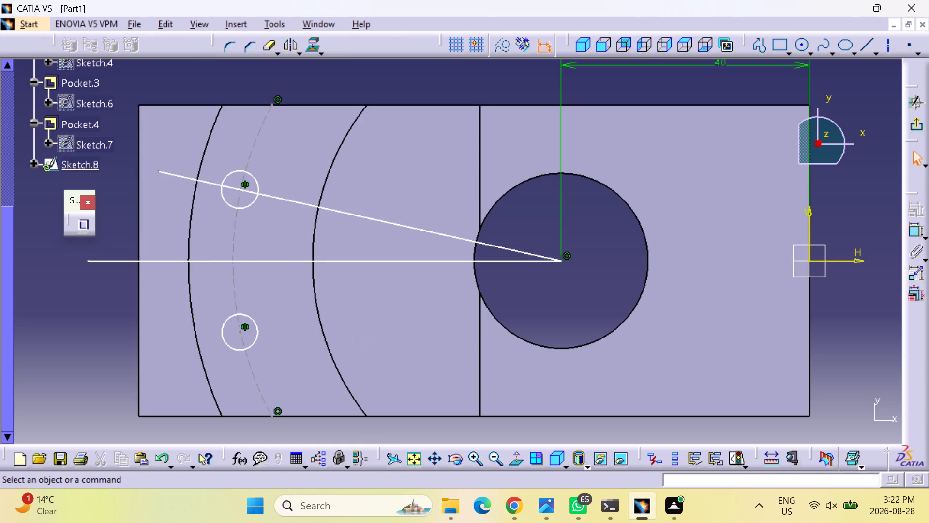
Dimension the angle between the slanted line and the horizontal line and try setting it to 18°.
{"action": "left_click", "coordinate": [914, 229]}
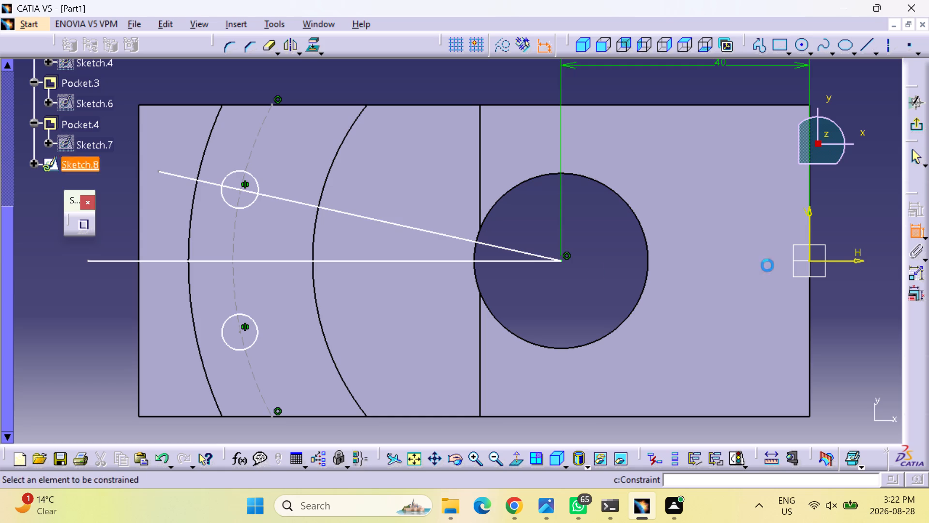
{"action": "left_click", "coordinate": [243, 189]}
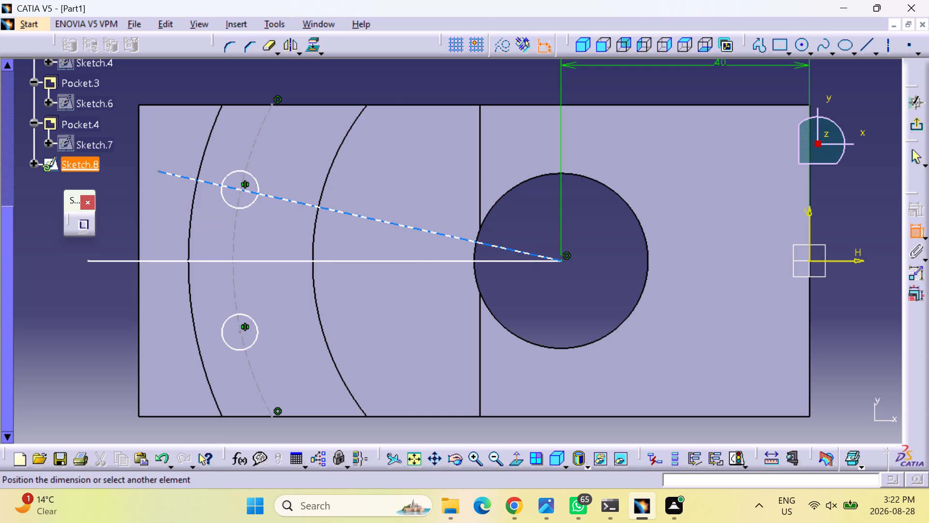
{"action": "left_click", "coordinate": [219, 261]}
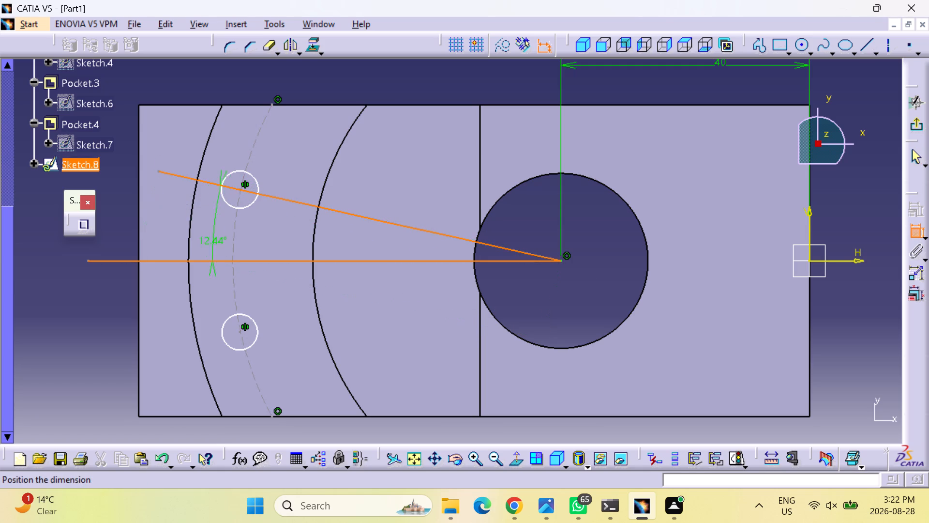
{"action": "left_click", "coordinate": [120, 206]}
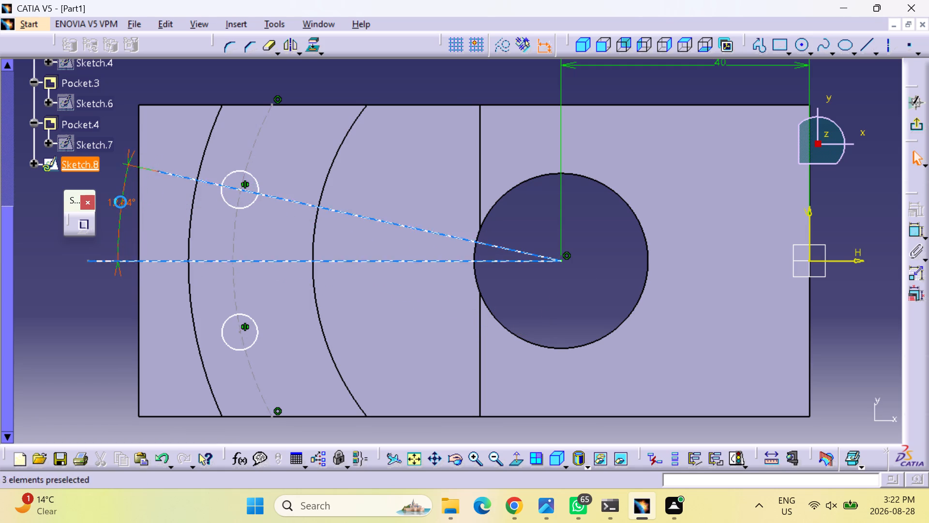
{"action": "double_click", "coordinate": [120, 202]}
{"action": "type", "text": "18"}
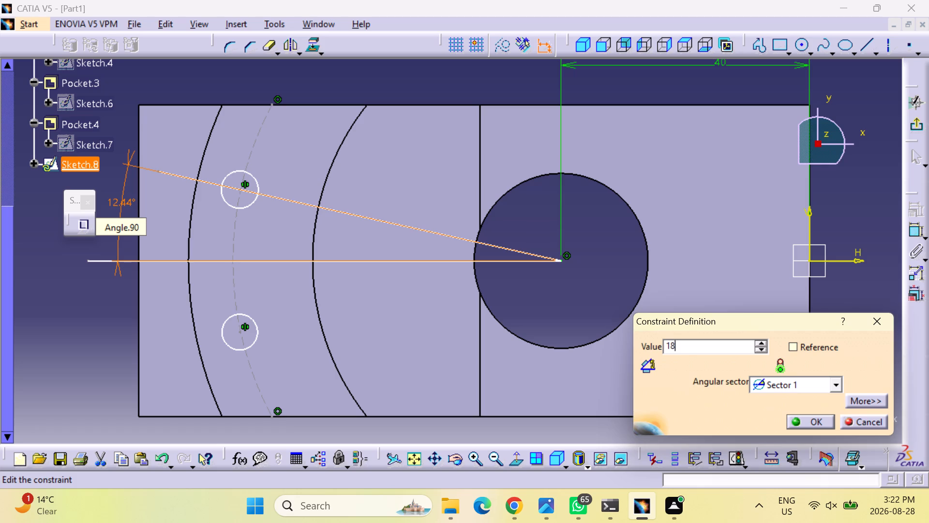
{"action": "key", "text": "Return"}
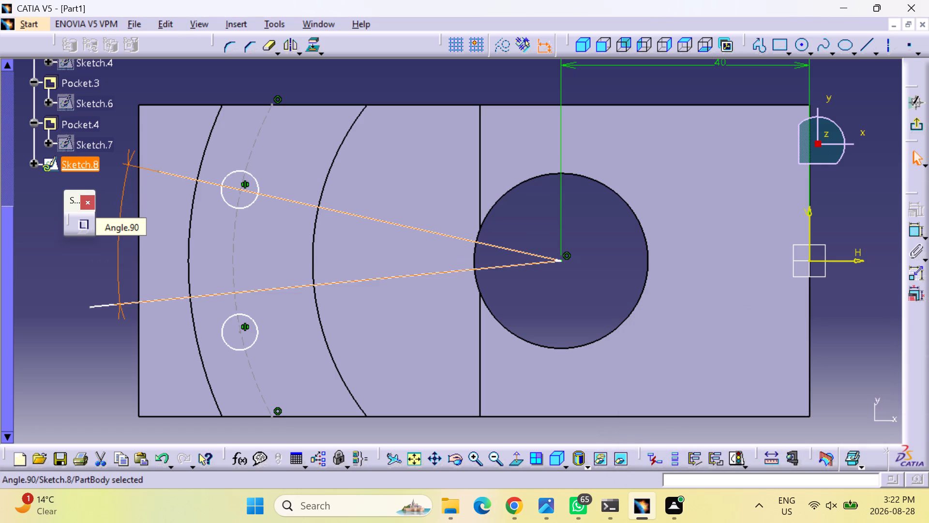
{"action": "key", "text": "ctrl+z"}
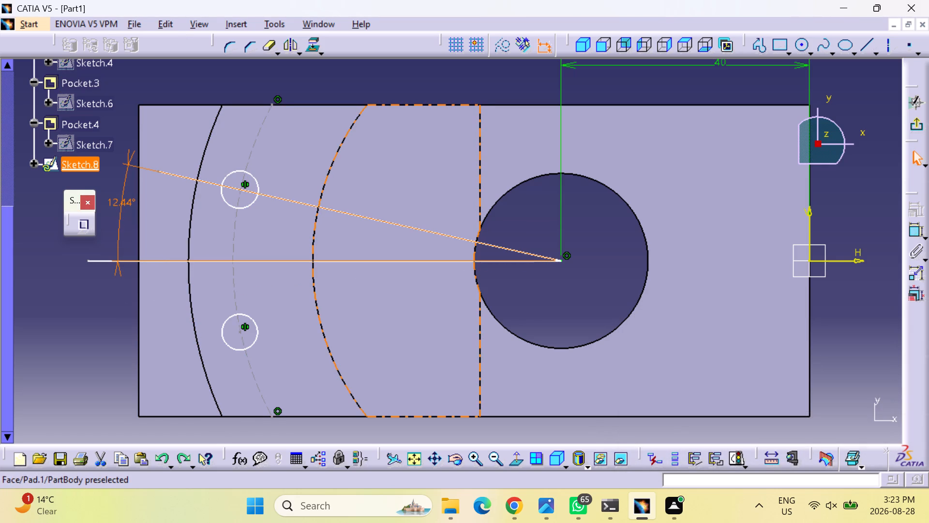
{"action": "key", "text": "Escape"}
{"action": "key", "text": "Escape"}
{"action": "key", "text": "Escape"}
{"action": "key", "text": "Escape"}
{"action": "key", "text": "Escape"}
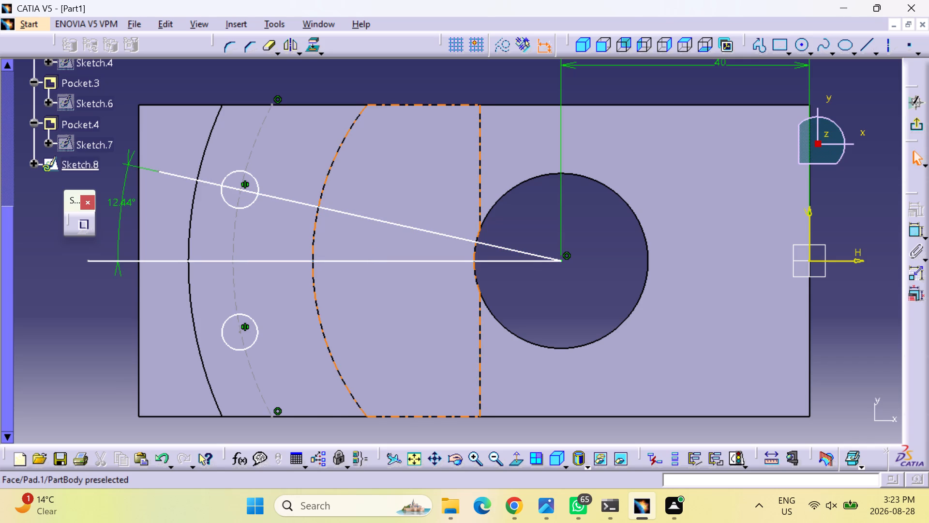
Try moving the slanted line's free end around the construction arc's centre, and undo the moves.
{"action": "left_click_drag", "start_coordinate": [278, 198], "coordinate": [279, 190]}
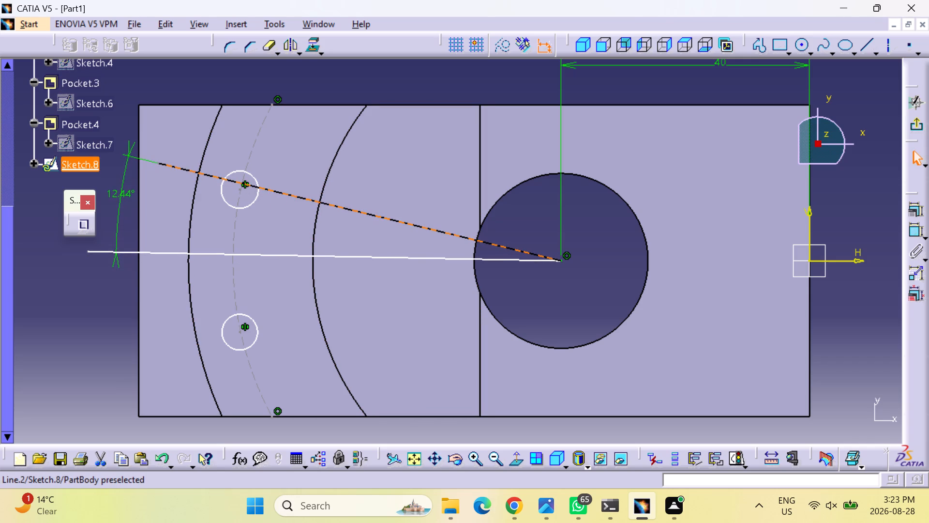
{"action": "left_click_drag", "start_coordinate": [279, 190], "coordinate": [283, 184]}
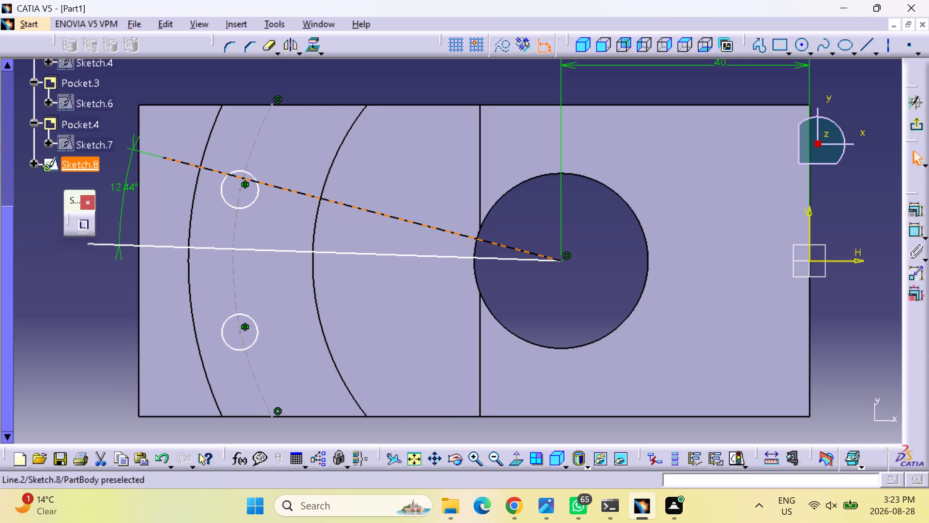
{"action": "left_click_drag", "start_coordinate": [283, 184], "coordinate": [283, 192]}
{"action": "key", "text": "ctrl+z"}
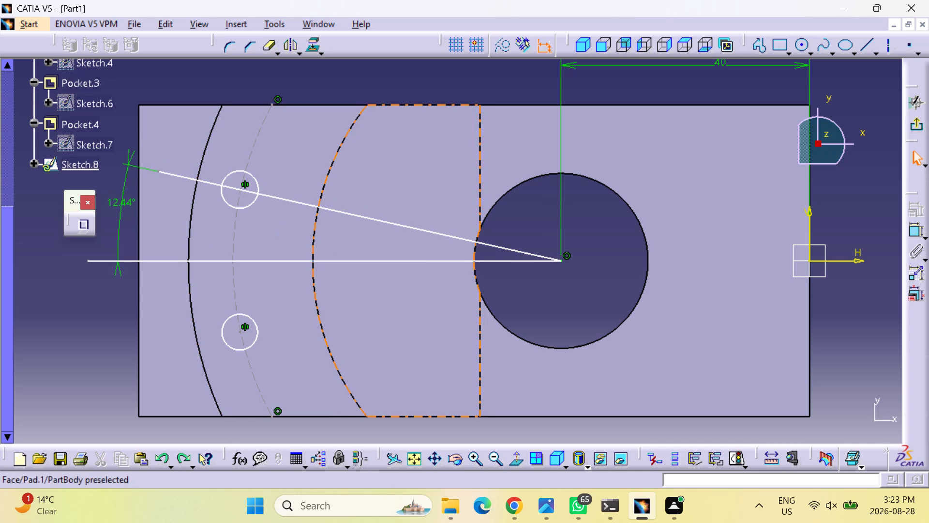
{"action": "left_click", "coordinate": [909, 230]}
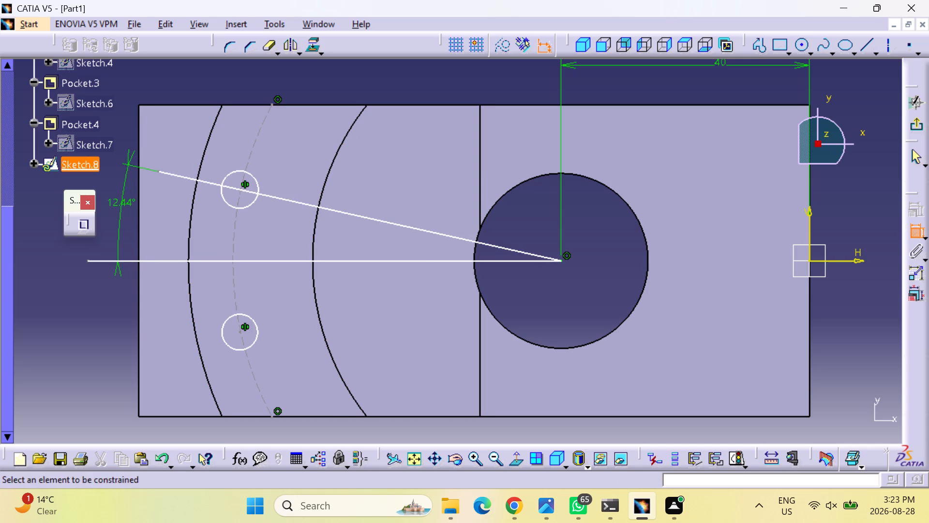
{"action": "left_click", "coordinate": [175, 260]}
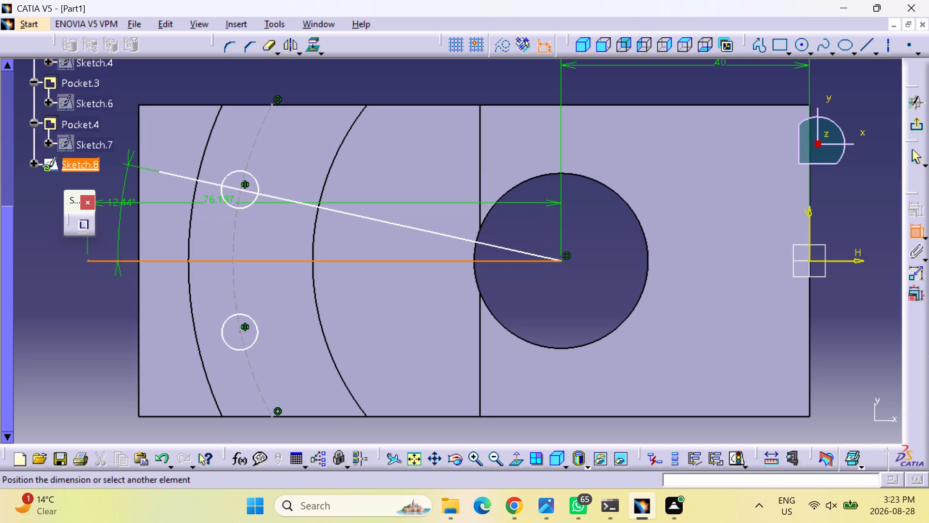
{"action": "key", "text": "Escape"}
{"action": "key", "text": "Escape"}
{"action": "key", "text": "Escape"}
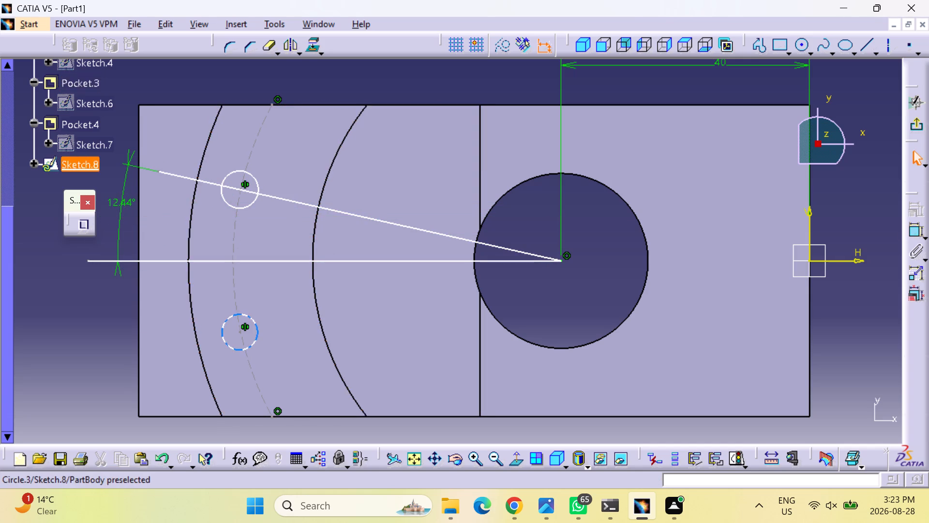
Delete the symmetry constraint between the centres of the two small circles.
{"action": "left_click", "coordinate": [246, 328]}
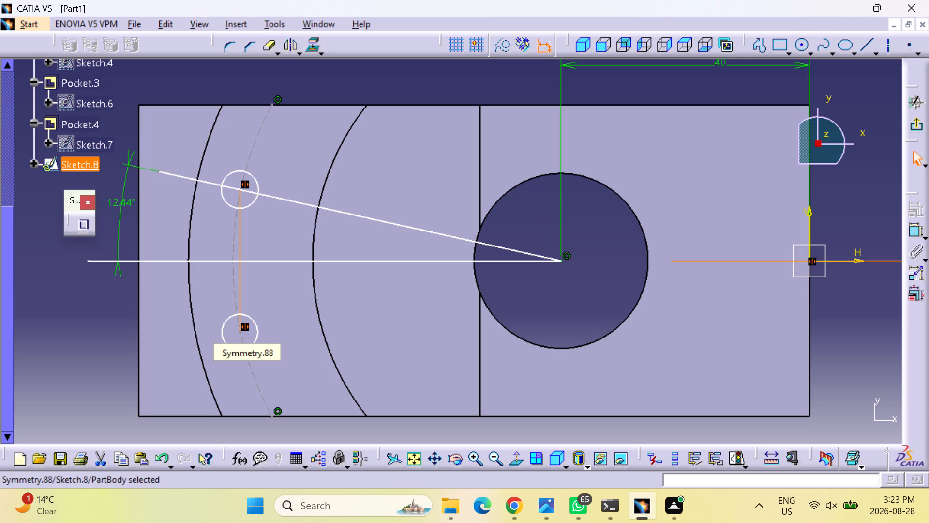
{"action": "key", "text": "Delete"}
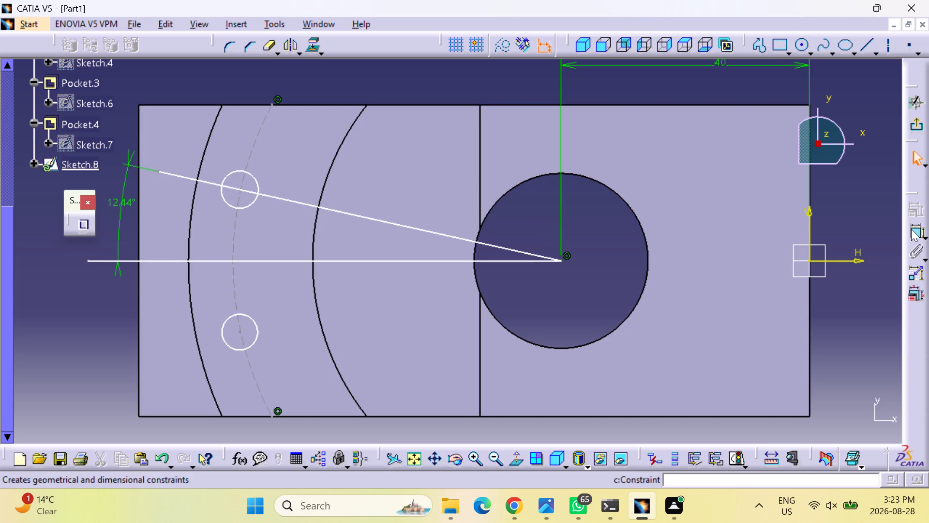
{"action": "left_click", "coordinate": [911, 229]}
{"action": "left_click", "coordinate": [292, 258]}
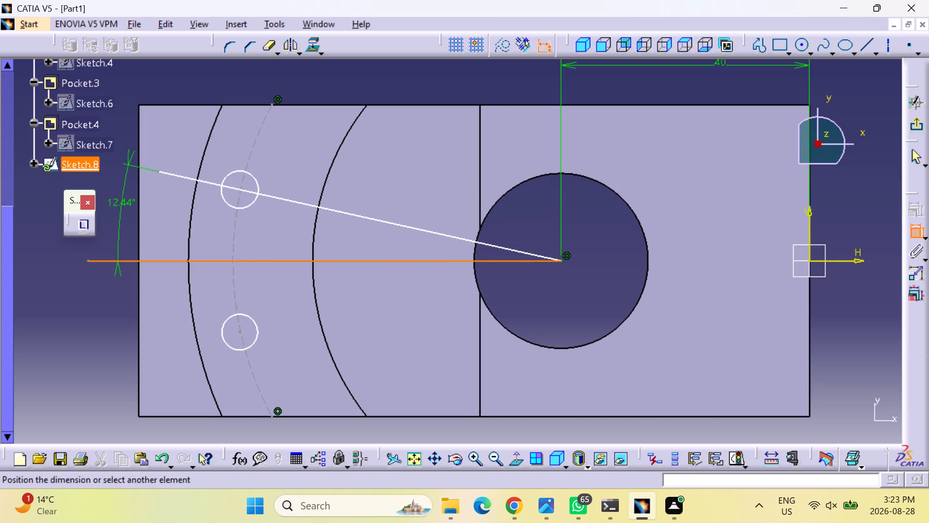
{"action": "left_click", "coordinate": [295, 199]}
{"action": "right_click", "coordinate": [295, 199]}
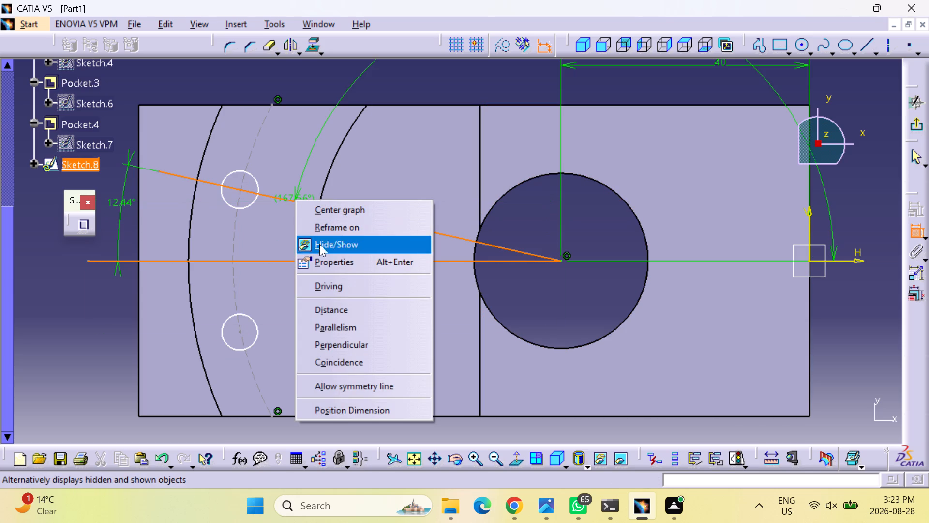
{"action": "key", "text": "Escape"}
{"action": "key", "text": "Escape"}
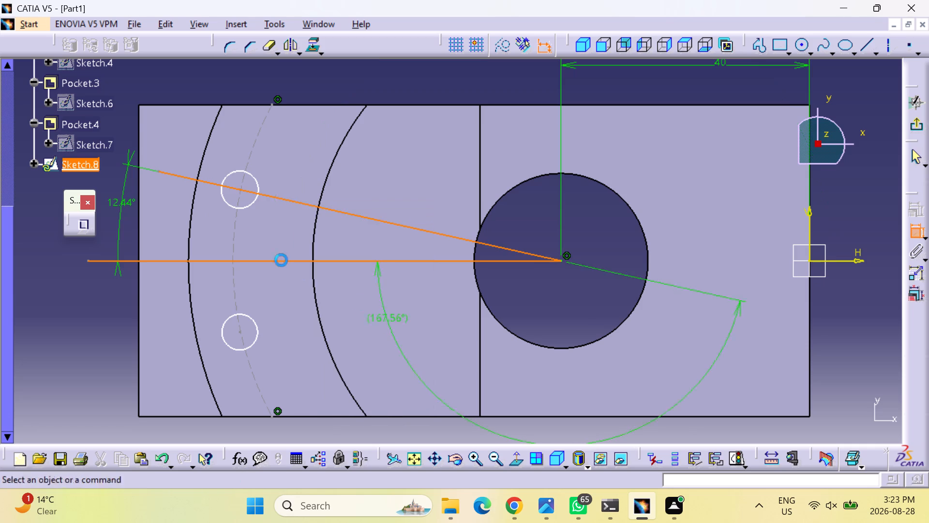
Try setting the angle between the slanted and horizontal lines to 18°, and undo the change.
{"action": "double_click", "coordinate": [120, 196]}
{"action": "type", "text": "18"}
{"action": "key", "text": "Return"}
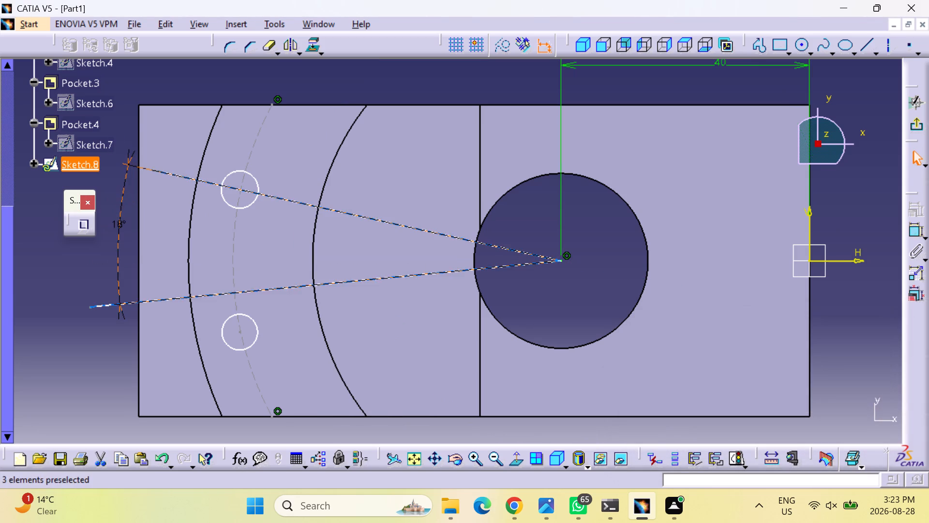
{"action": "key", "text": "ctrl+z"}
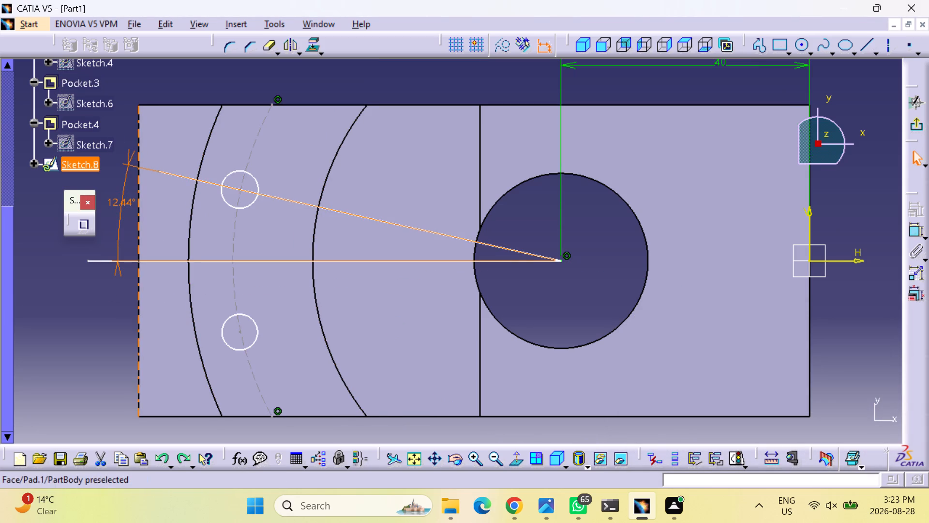
Delete the angle dimension between the two lines, the upper small circle and the horizontal line.
{"action": "left_click", "coordinate": [116, 196]}
{"action": "key", "text": "Delete"}
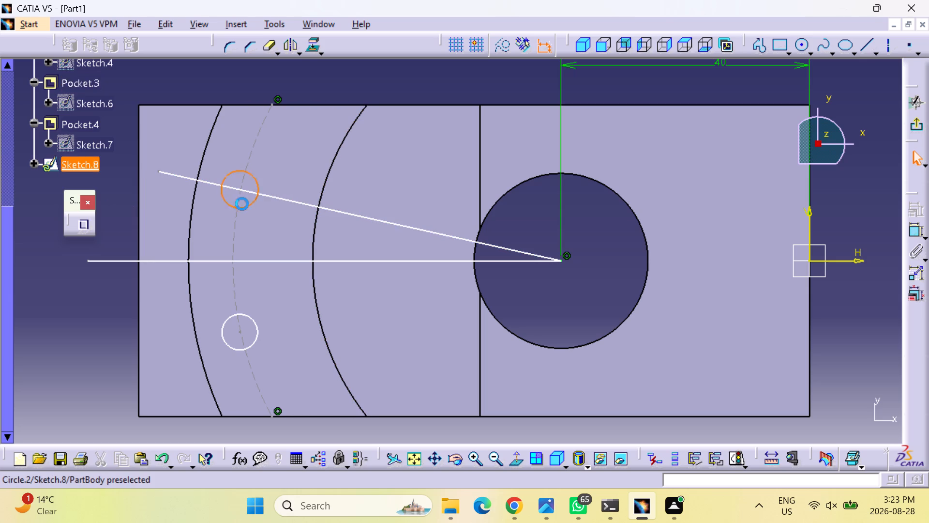
{"action": "left_click", "coordinate": [242, 204]}
{"action": "key", "text": "Delete"}
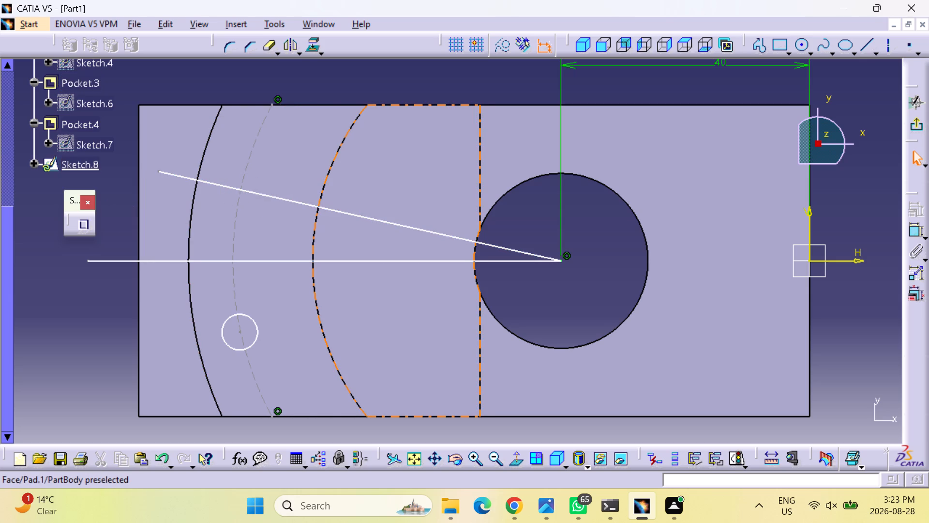
{"action": "left_click", "coordinate": [467, 262]}
{"action": "key", "text": "Delete"}
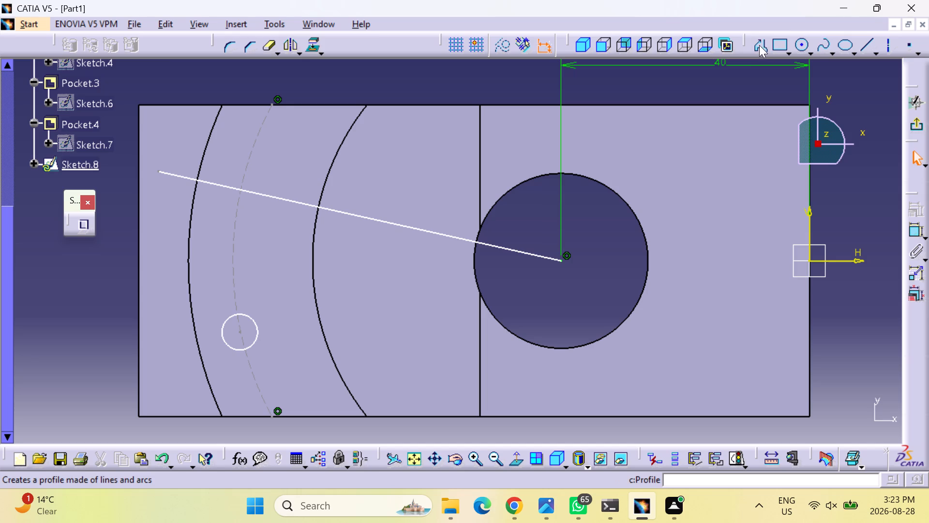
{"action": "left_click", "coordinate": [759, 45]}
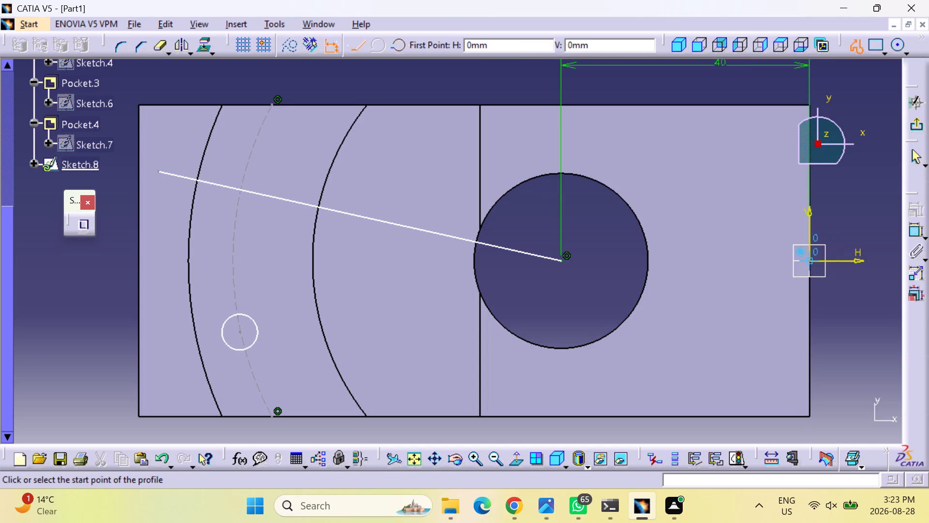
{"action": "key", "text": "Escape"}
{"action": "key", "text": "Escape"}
Dimension the angle between the sketch's horizontal axis and the slanted line, and set it to 18°.
{"action": "left_click", "coordinate": [912, 232]}
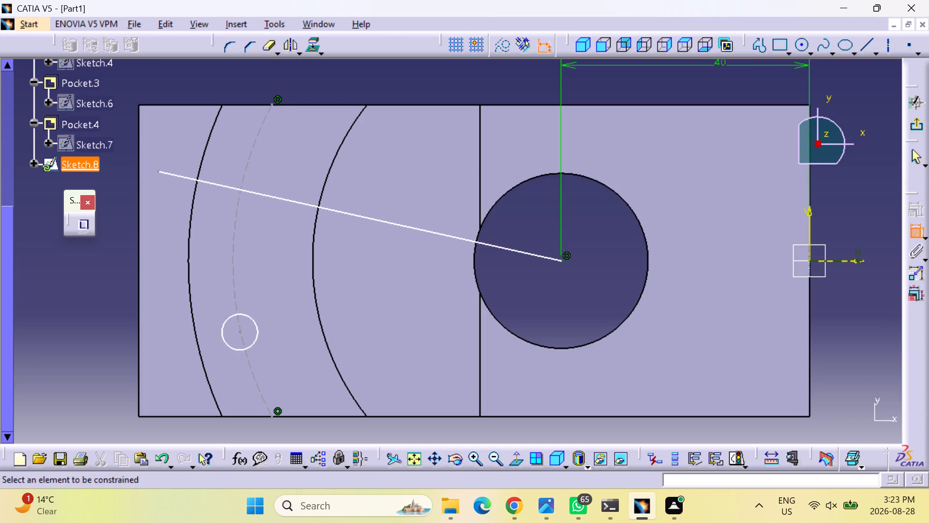
{"action": "left_click", "coordinate": [827, 261]}
{"action": "left_click", "coordinate": [375, 220]}
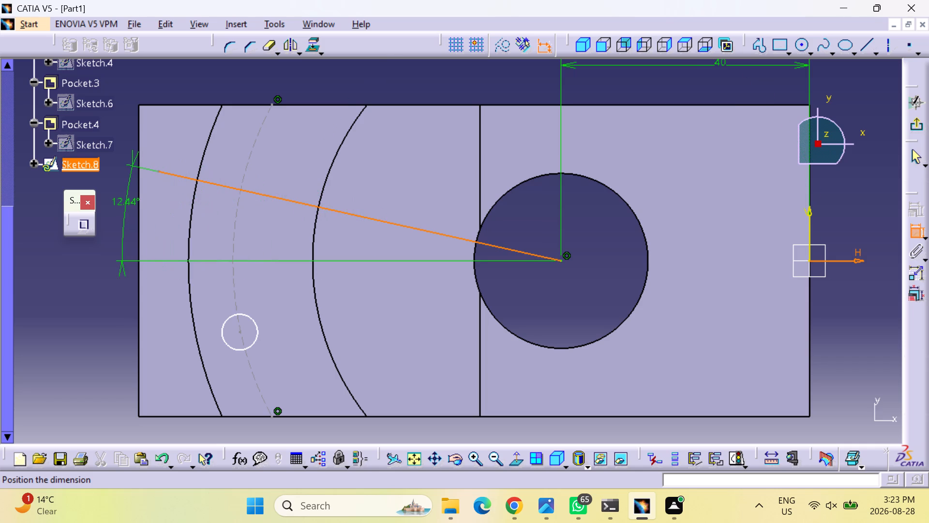
{"action": "left_click", "coordinate": [120, 209]}
{"action": "double_click", "coordinate": [122, 201]}
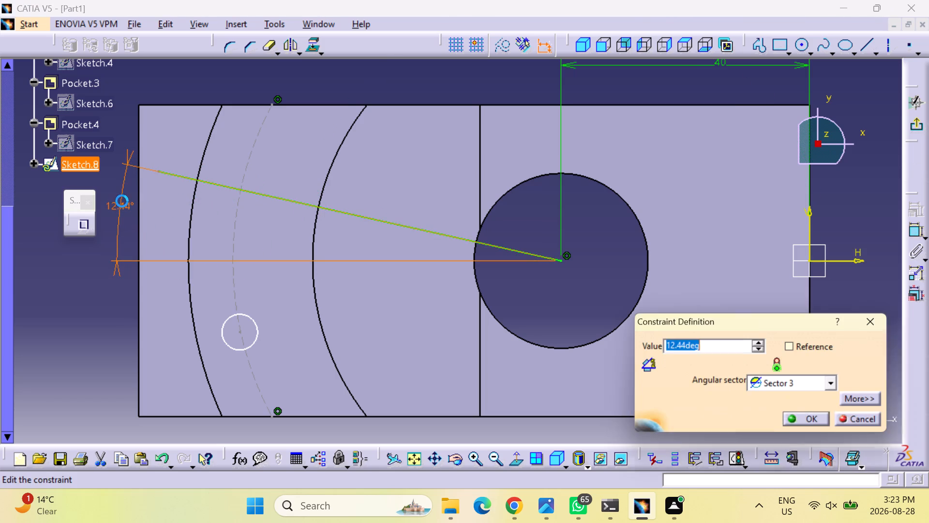
{"action": "type", "text": "18"}
{"action": "key", "text": "Return"}
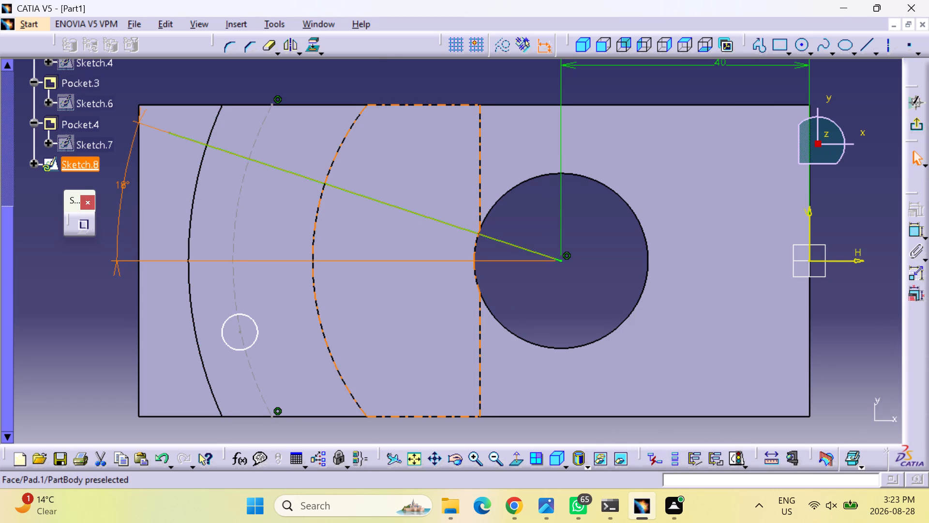
{"action": "key", "text": "Escape"}
{"action": "key", "text": "Escape"}
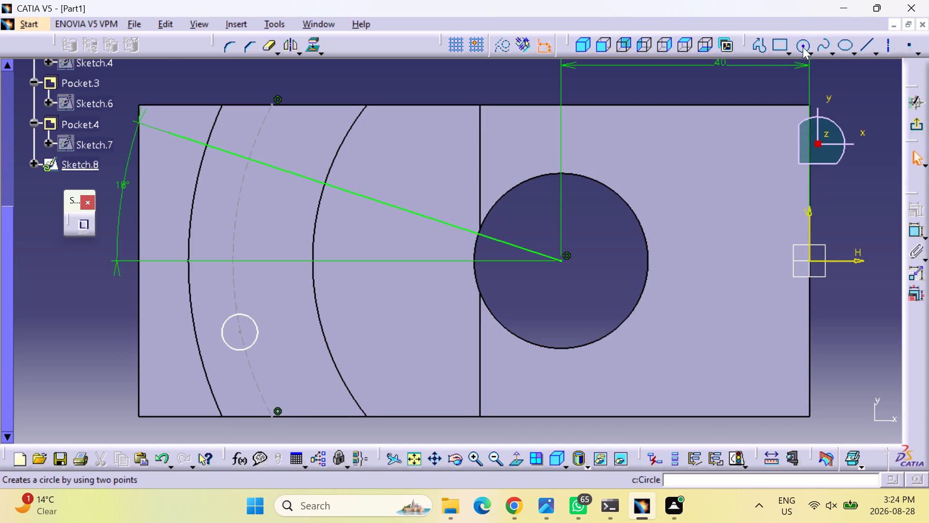
Draw a small circle centred where the slanted line crosses the construction arc in the groove.
{"action": "left_click", "coordinate": [802, 46]}
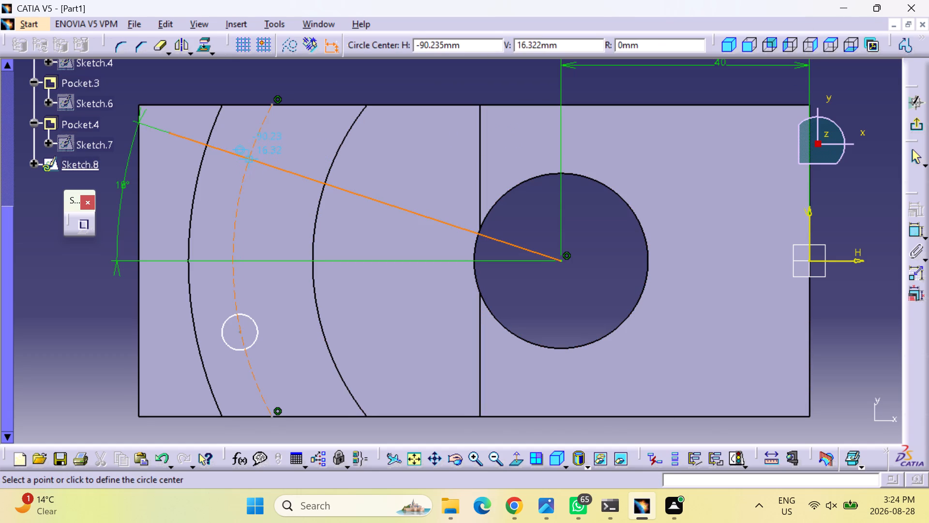
{"action": "left_click", "coordinate": [251, 157]}
{"action": "left_click", "coordinate": [238, 143]}
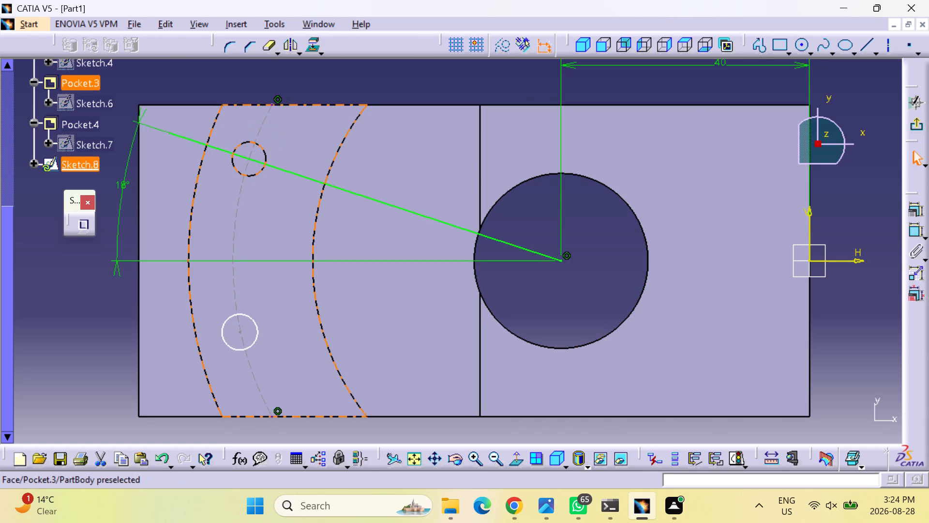
Delete the remaining original small circle on the lower part of the construction arc.
{"action": "left_click", "coordinate": [249, 343]}
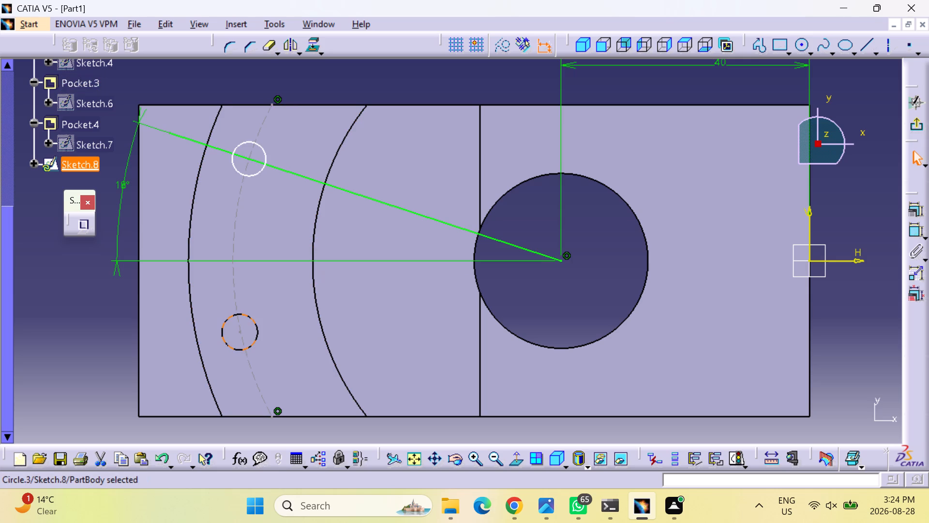
{"action": "key", "text": "Delete"}
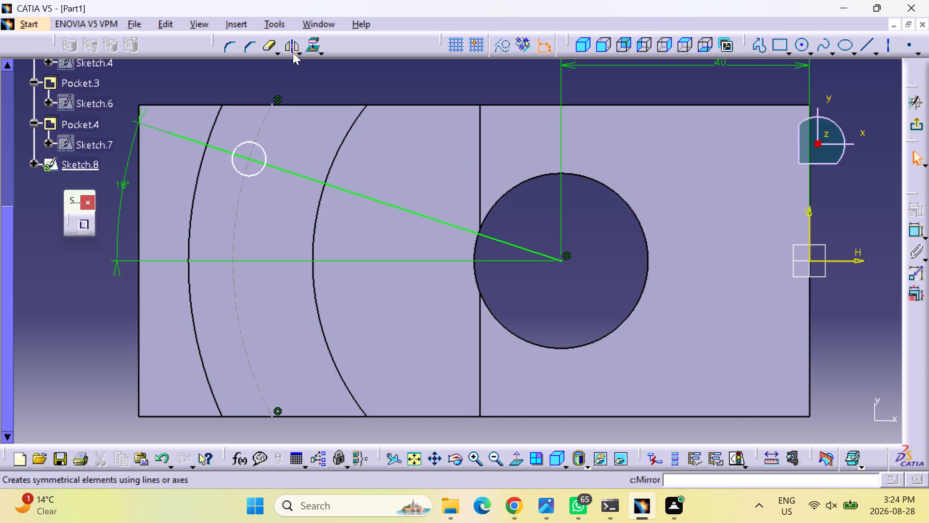
Mirror the small circle on the slanted line about the sketch's horizontal axis onto the lower part of the groove.
{"action": "left_click", "coordinate": [293, 41]}
{"action": "left_click", "coordinate": [251, 178]}
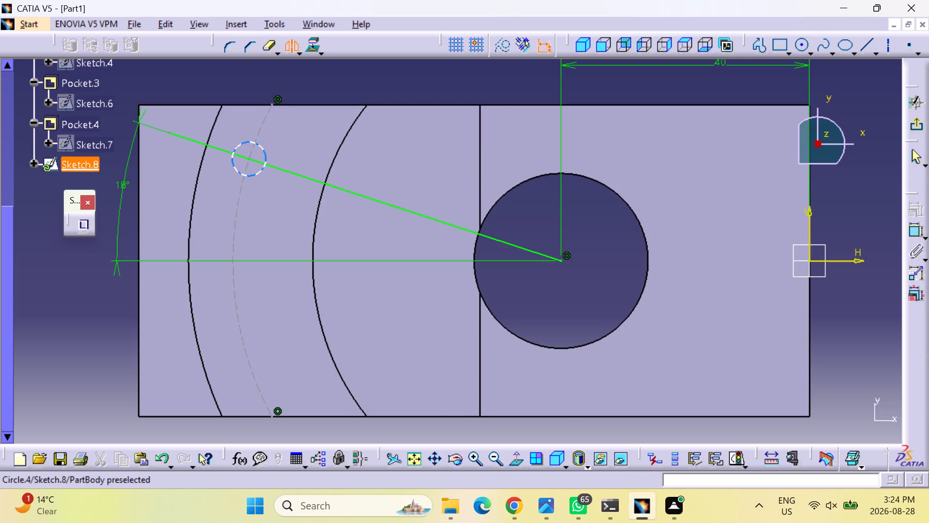
{"action": "left_click", "coordinate": [259, 173]}
{"action": "left_click", "coordinate": [284, 261]}
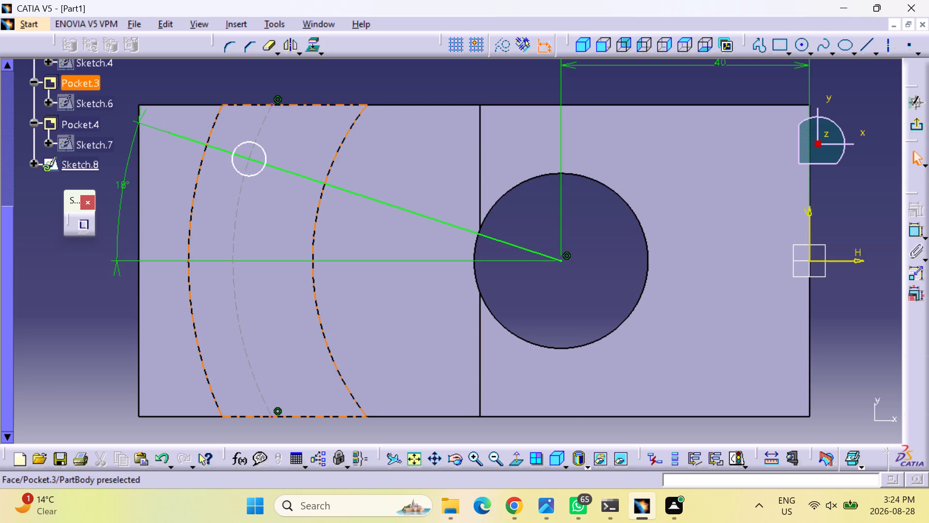
{"action": "left_click", "coordinate": [288, 45]}
{"action": "left_click", "coordinate": [255, 174]}
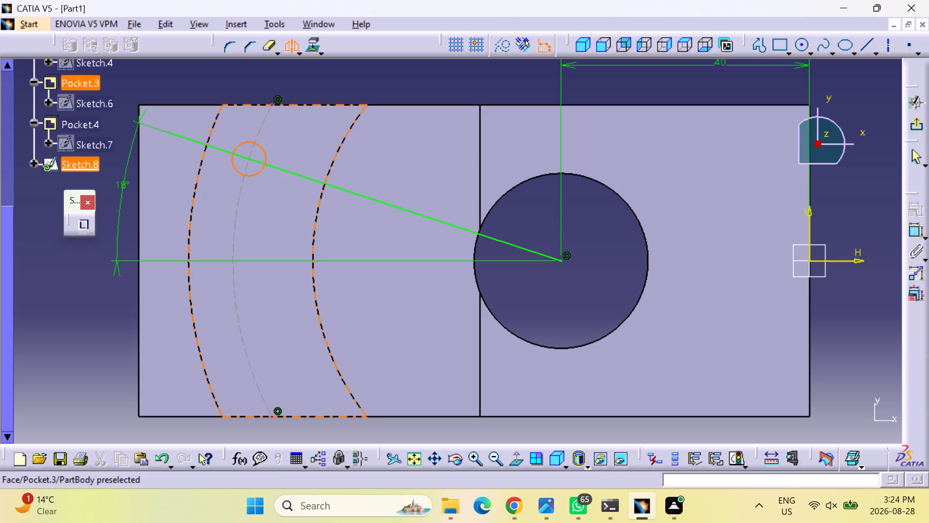
{"action": "left_click", "coordinate": [844, 260]}
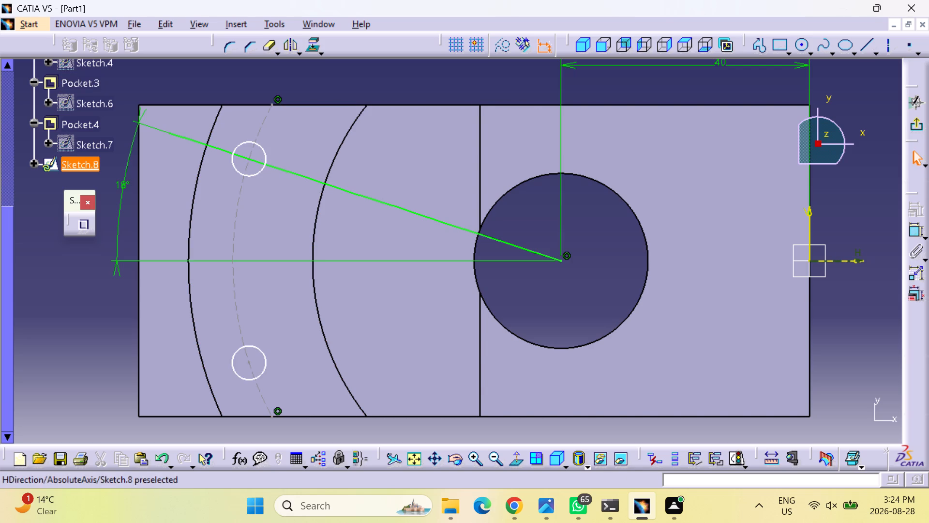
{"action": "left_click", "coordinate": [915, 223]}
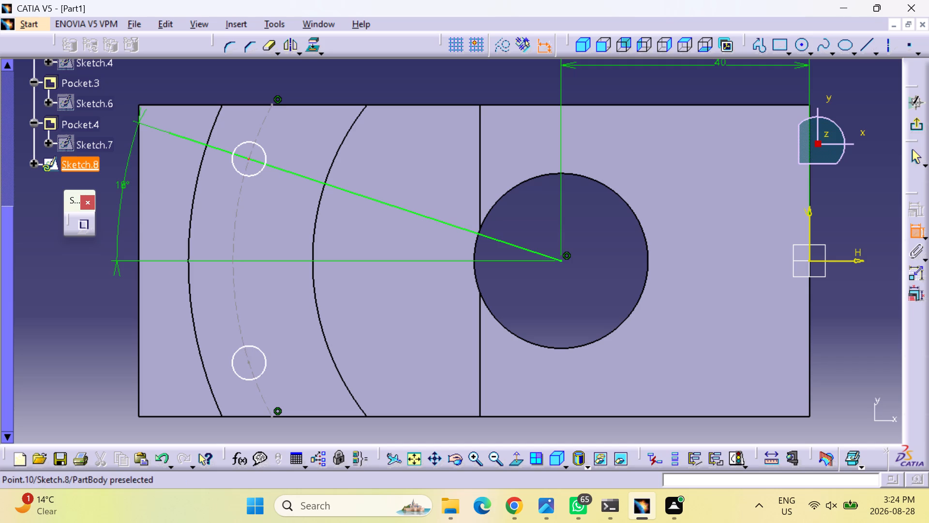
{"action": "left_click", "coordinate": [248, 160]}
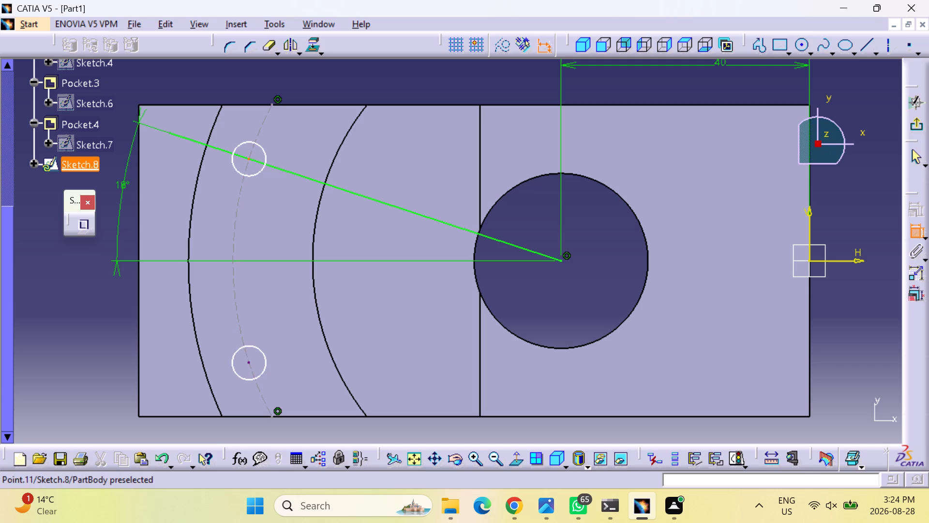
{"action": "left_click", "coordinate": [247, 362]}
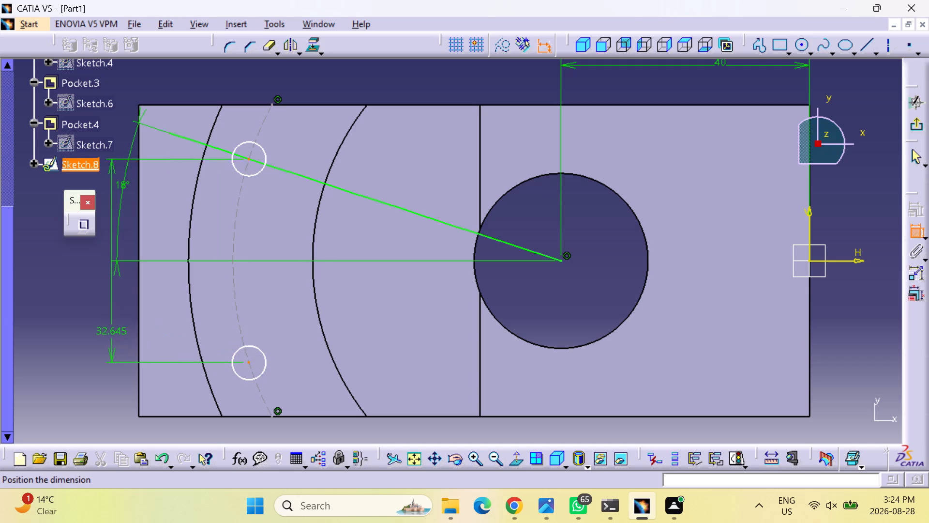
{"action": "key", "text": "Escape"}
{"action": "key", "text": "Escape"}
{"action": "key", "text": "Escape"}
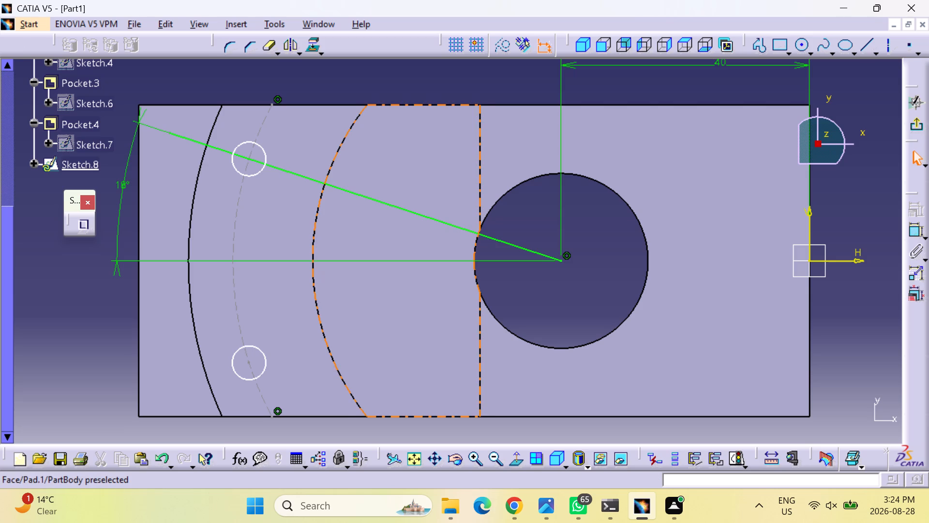
Dimension the upper small circle's diameter and set it to 10 mm.
{"action": "left_click", "coordinate": [916, 229]}
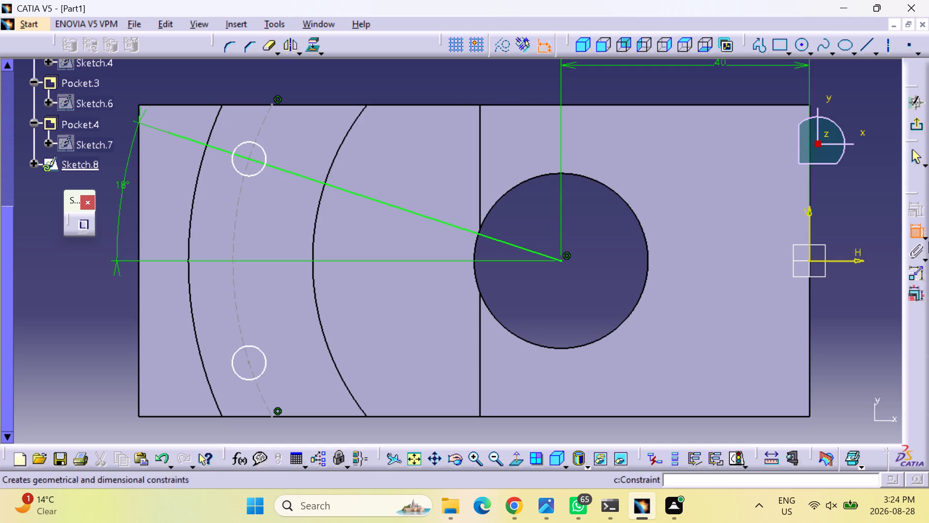
{"action": "left_click", "coordinate": [263, 149]}
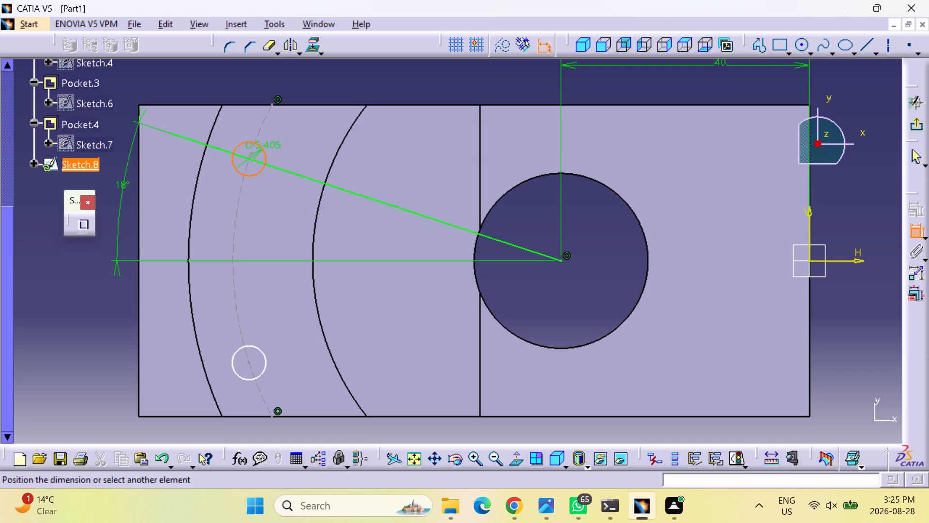
{"action": "left_click", "coordinate": [344, 89]}
{"action": "double_click", "coordinate": [346, 87]}
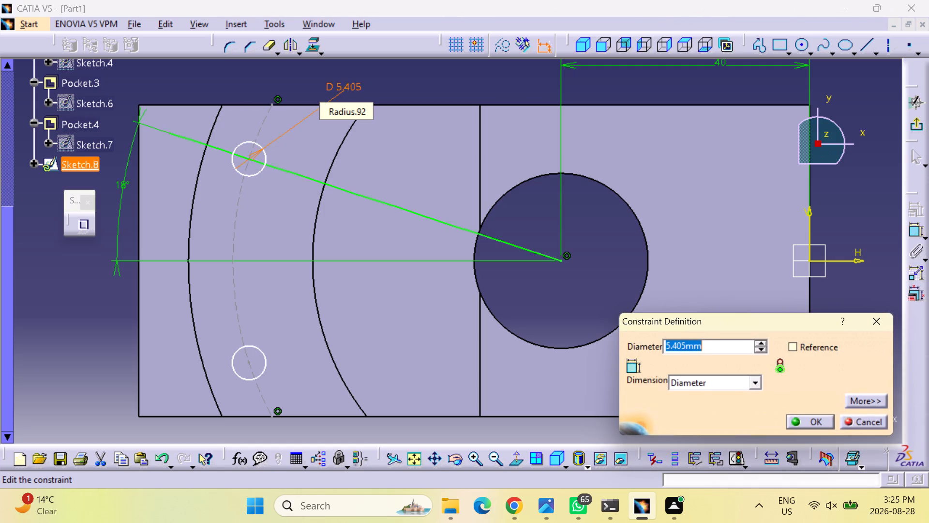
{"action": "type", "text": "10"}
{"action": "key", "text": "Return"}
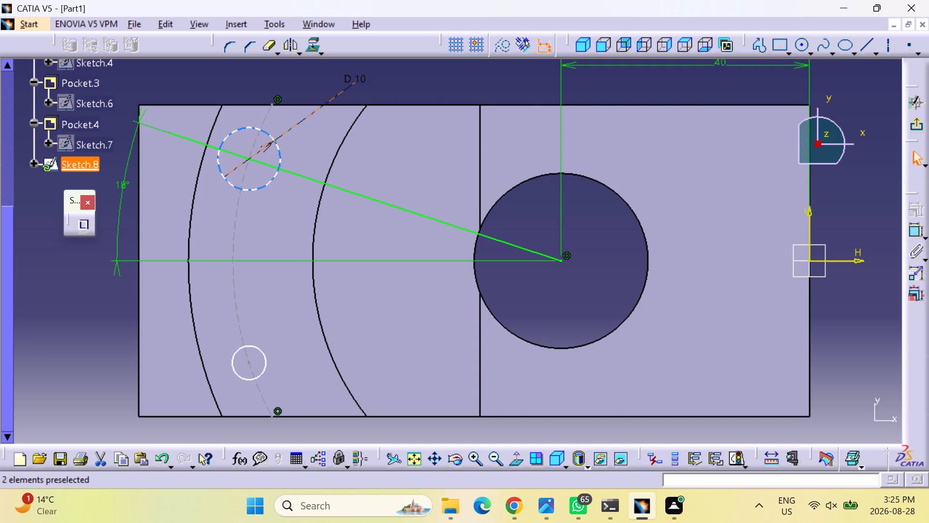
Dimension the lower mirrored circle's diameter and set it to 10 mm.
{"action": "left_click", "coordinate": [916, 232]}
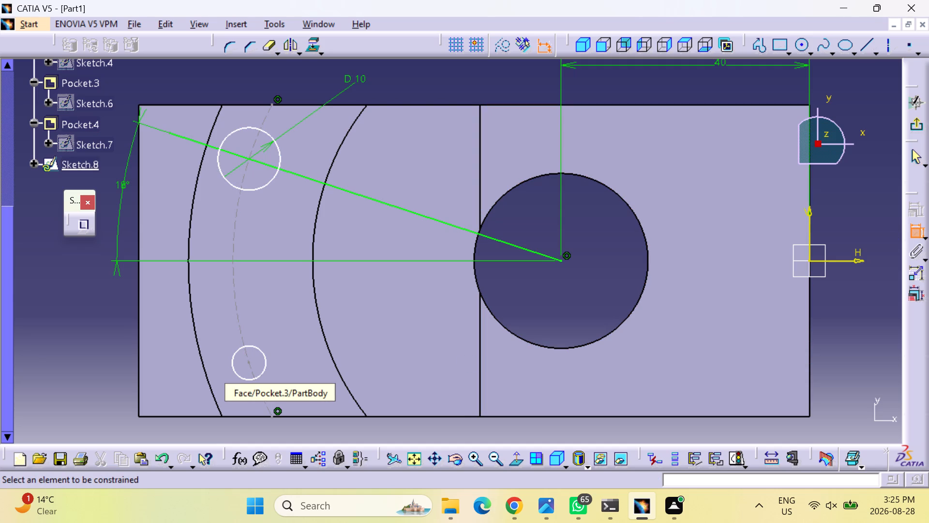
{"action": "left_click", "coordinate": [265, 354]}
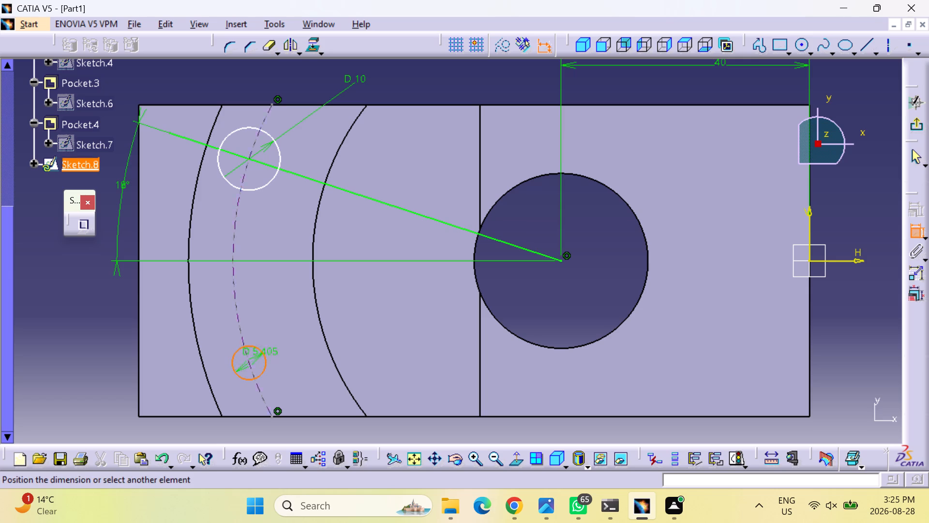
{"action": "left_click", "coordinate": [85, 374]}
{"action": "double_click", "coordinate": [89, 371]}
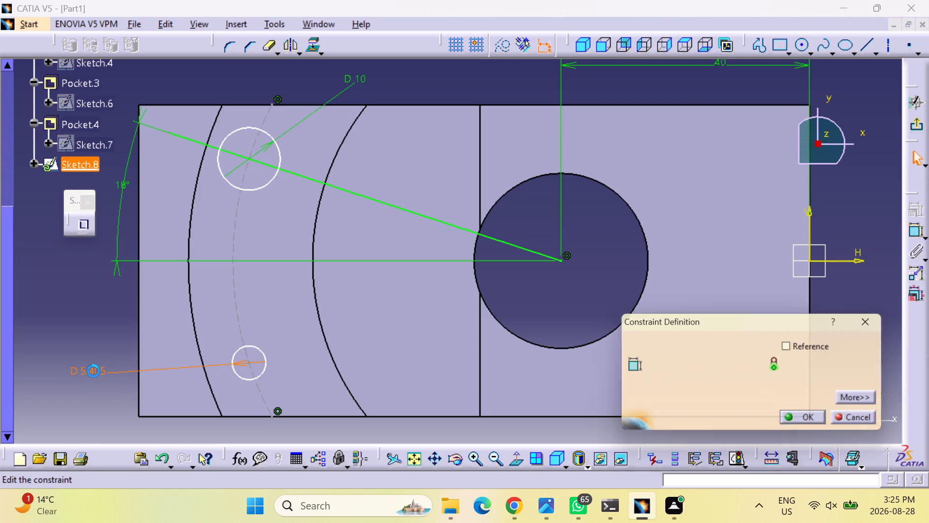
{"action": "key", "text": "1"}
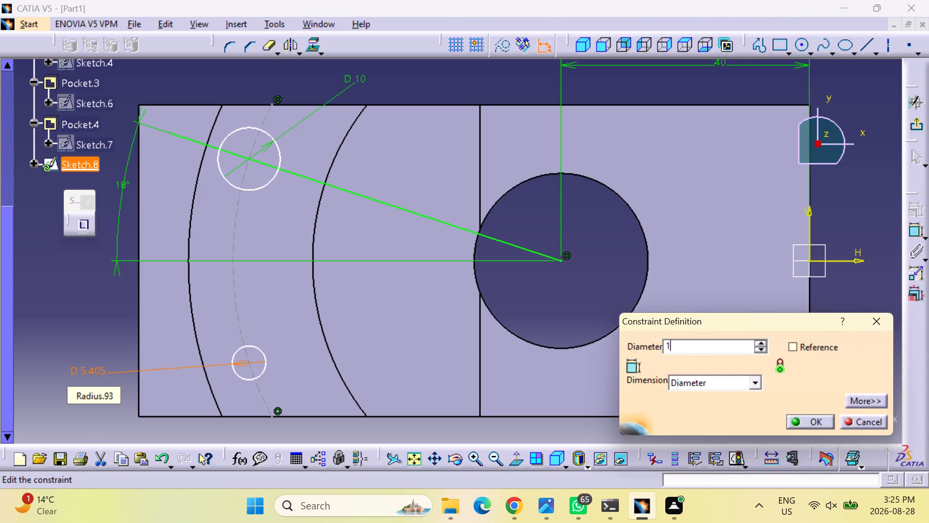
{"action": "key", "text": "0"}
{"action": "key", "text": "Return"}
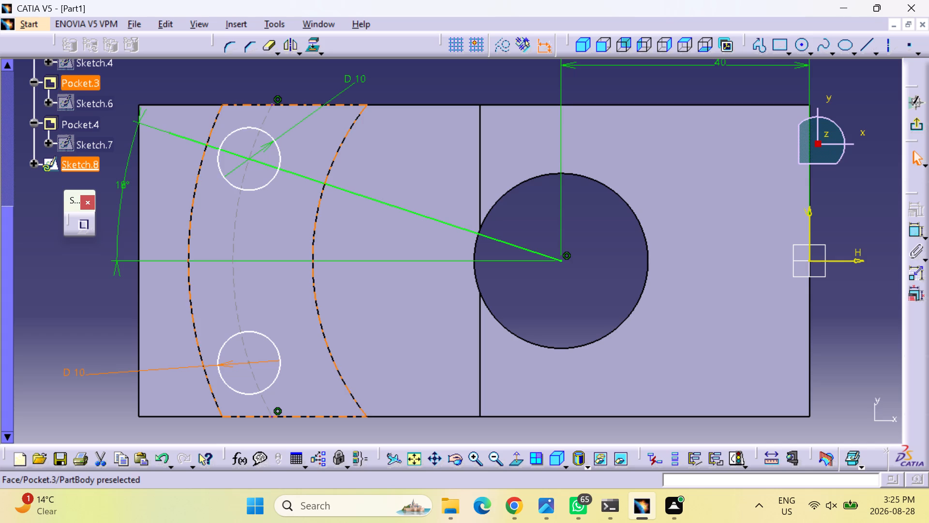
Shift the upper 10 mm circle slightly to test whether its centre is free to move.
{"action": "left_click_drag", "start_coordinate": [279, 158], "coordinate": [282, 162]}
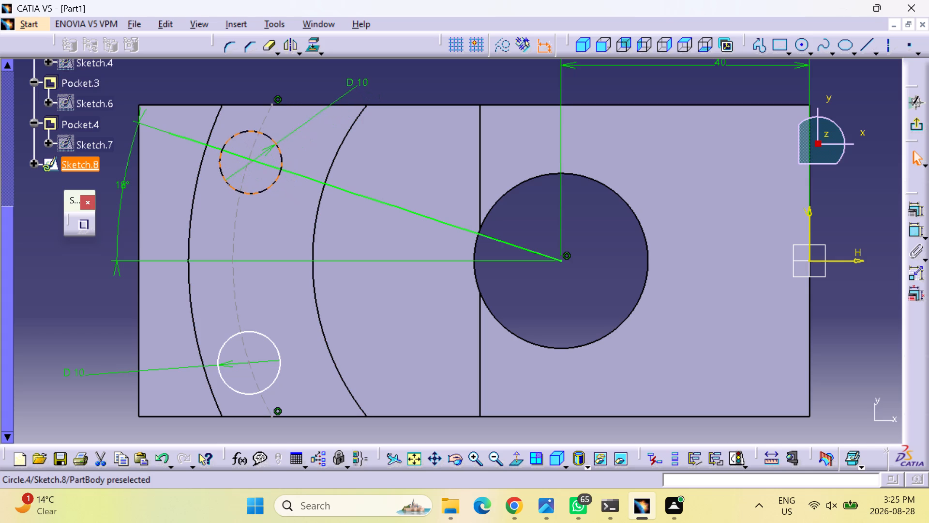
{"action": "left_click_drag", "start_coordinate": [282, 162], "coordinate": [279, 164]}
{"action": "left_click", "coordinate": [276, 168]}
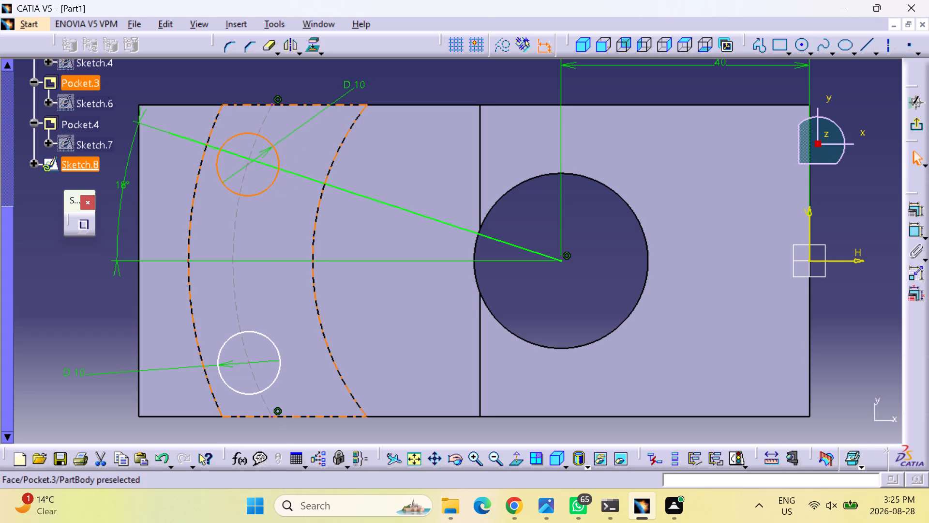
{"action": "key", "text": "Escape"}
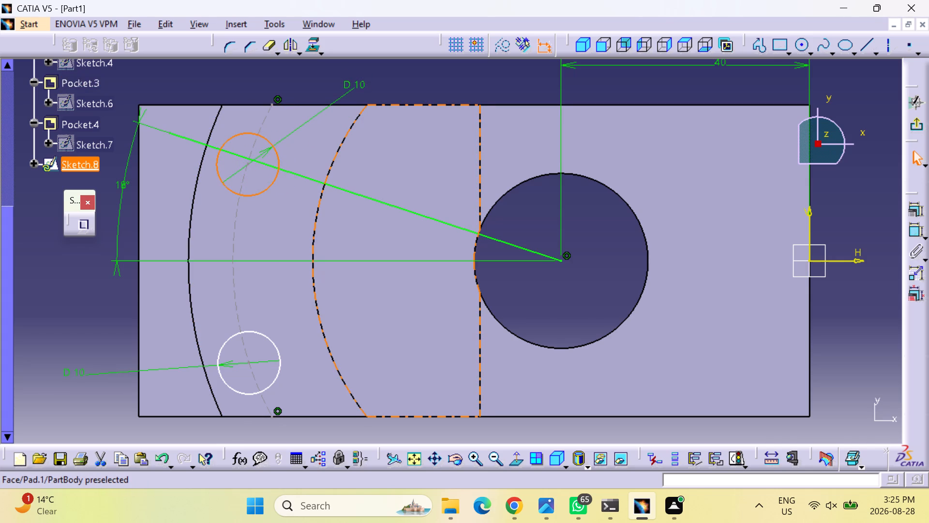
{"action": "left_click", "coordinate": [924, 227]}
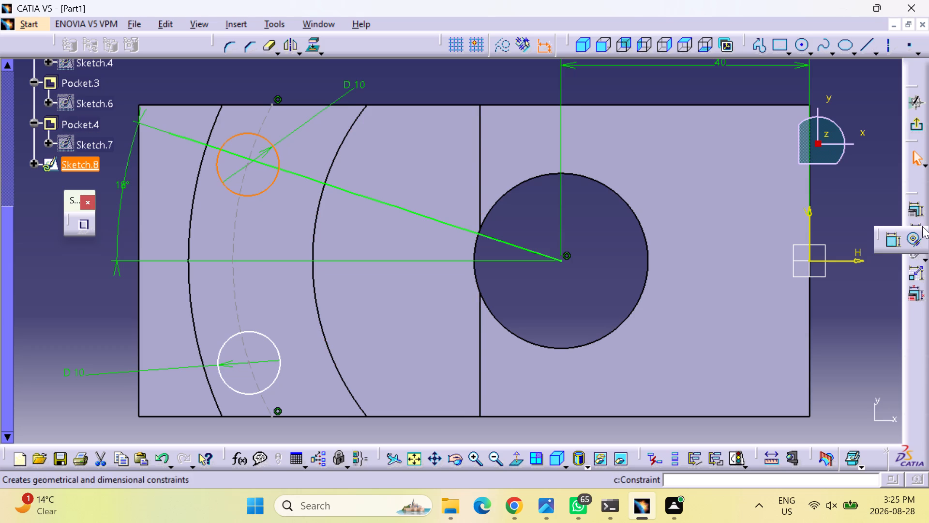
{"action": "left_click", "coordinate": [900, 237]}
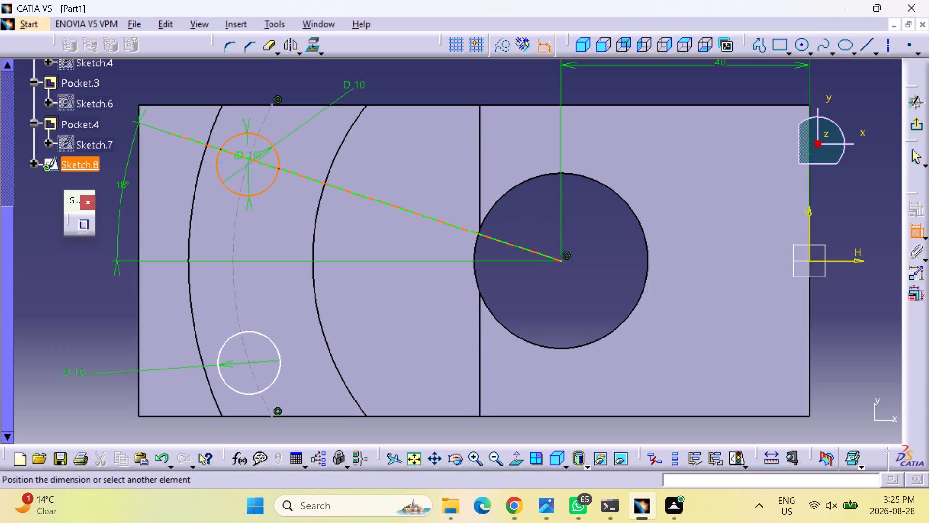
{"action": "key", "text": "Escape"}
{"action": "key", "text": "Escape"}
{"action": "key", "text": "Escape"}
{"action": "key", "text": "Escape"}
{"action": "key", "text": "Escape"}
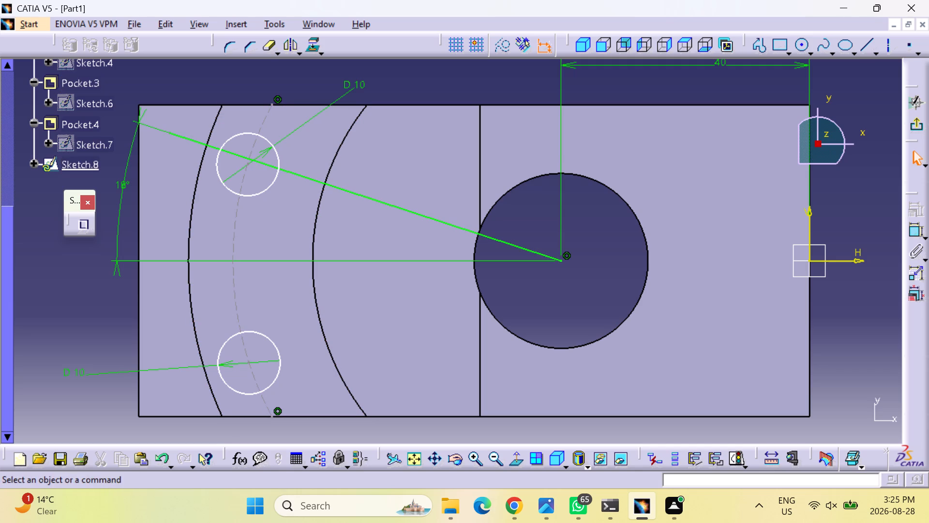
Constrain the upper circle's centre to be coincident with the slanted 18° line.
{"action": "left_click", "coordinate": [917, 228]}
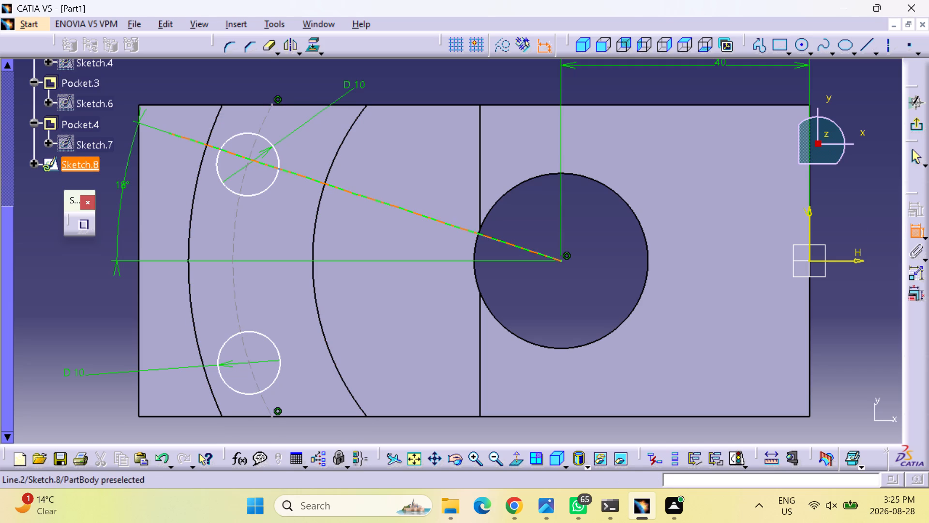
{"action": "left_click", "coordinate": [249, 158]}
{"action": "left_click", "coordinate": [246, 165]}
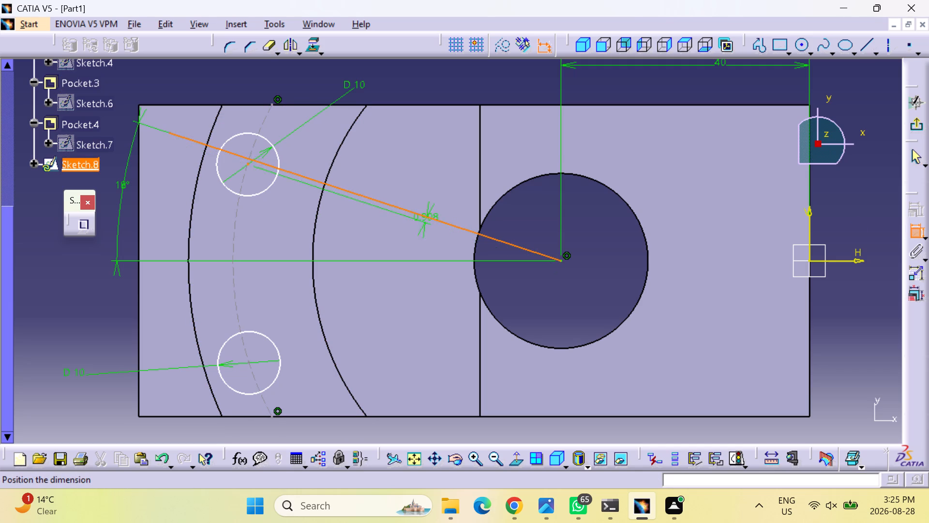
{"action": "right_click", "coordinate": [253, 170]}
{"action": "left_click", "coordinate": [308, 322]}
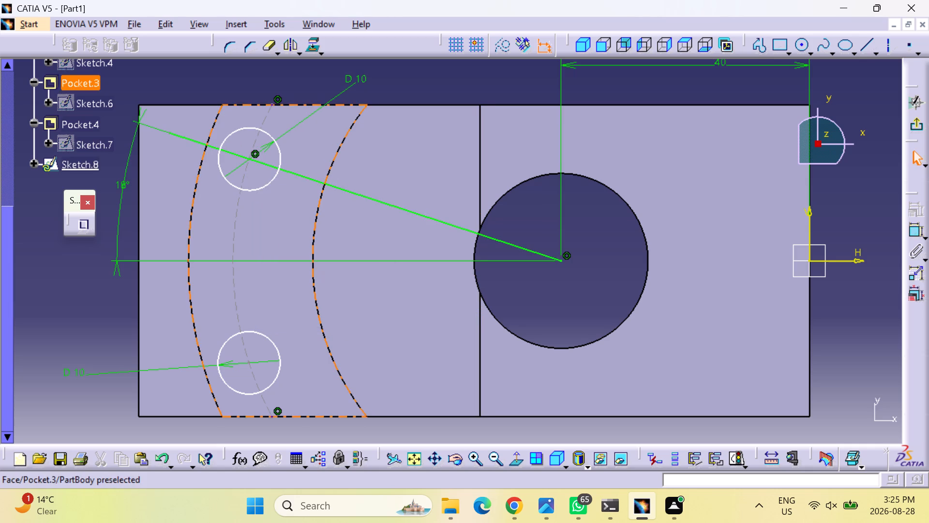
Constrain the lower circle's centre to be coincident with the groove's construction arc.
{"action": "left_click", "coordinate": [909, 230]}
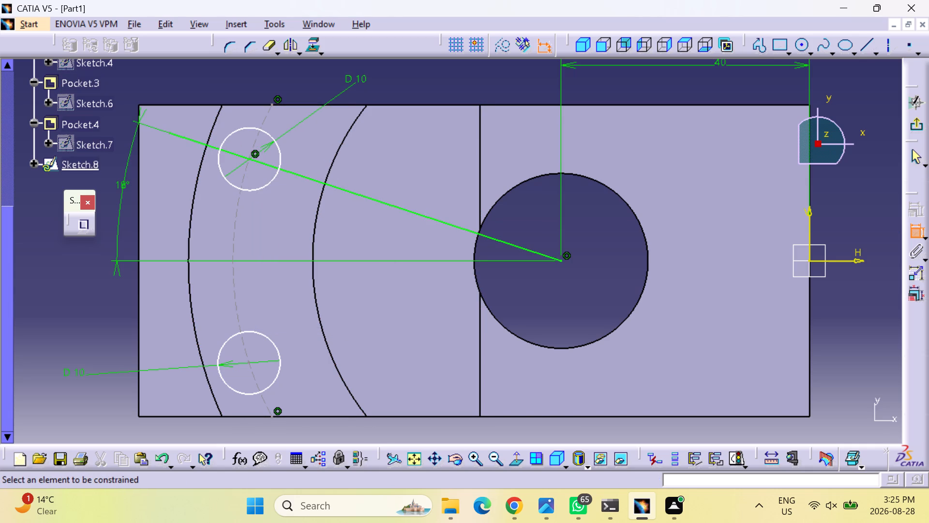
{"action": "left_click", "coordinate": [245, 348]}
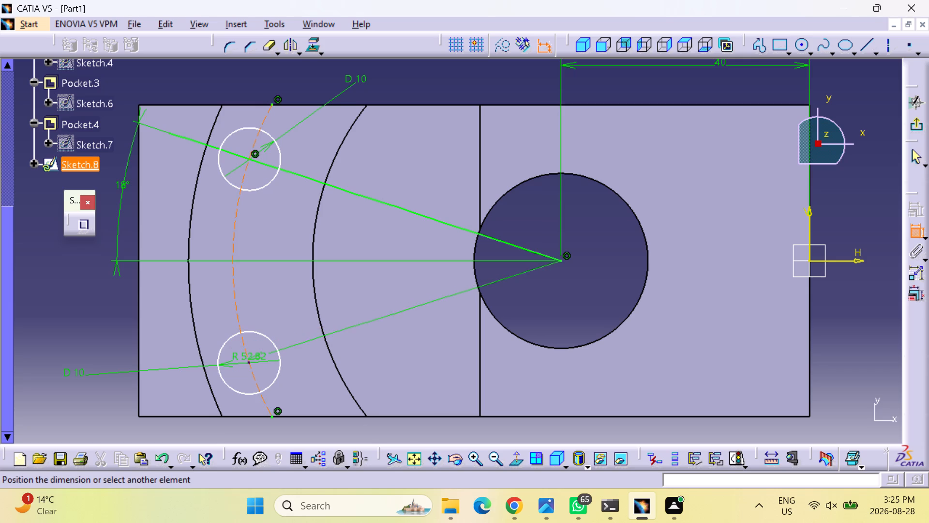
{"action": "left_click", "coordinate": [252, 365]}
{"action": "right_click", "coordinate": [252, 365]}
{"action": "left_click", "coordinate": [295, 358]}
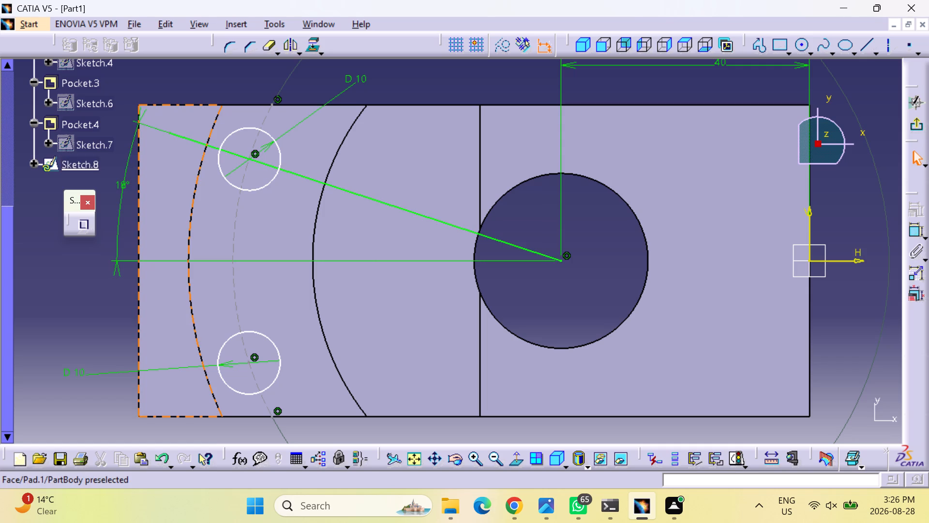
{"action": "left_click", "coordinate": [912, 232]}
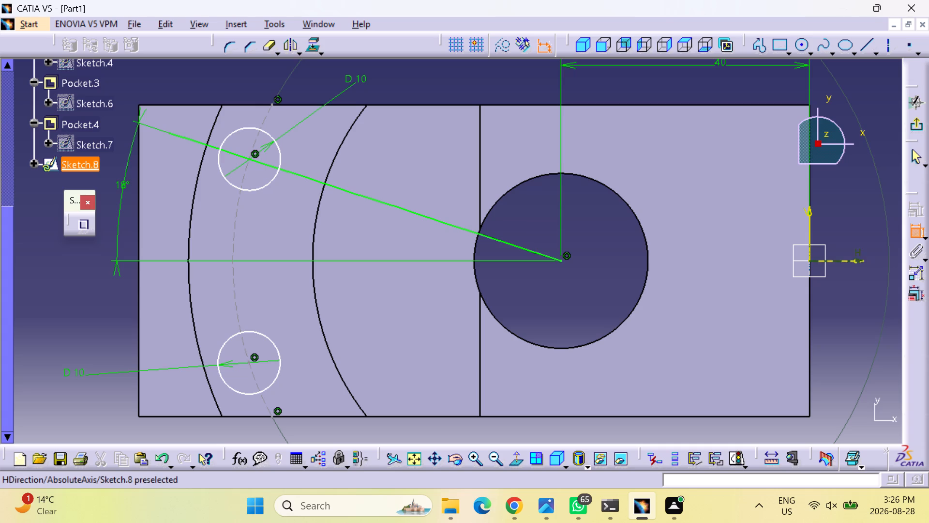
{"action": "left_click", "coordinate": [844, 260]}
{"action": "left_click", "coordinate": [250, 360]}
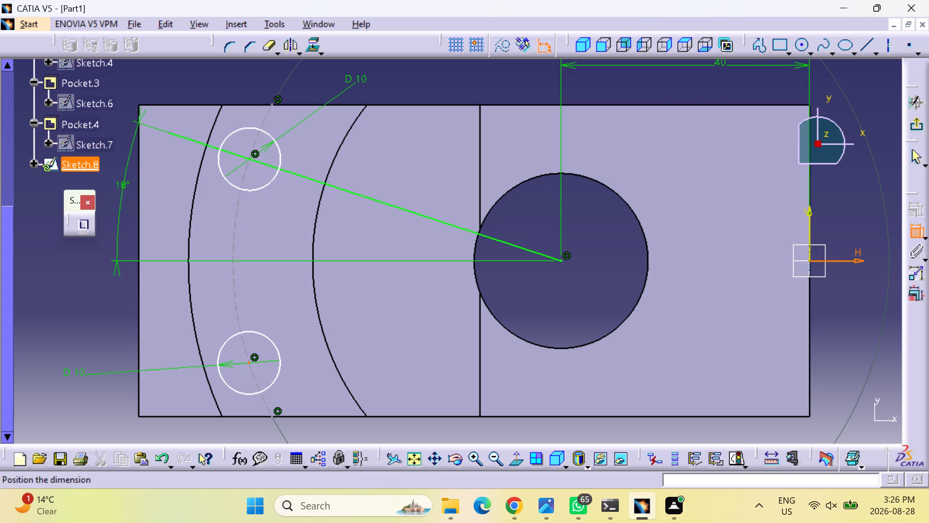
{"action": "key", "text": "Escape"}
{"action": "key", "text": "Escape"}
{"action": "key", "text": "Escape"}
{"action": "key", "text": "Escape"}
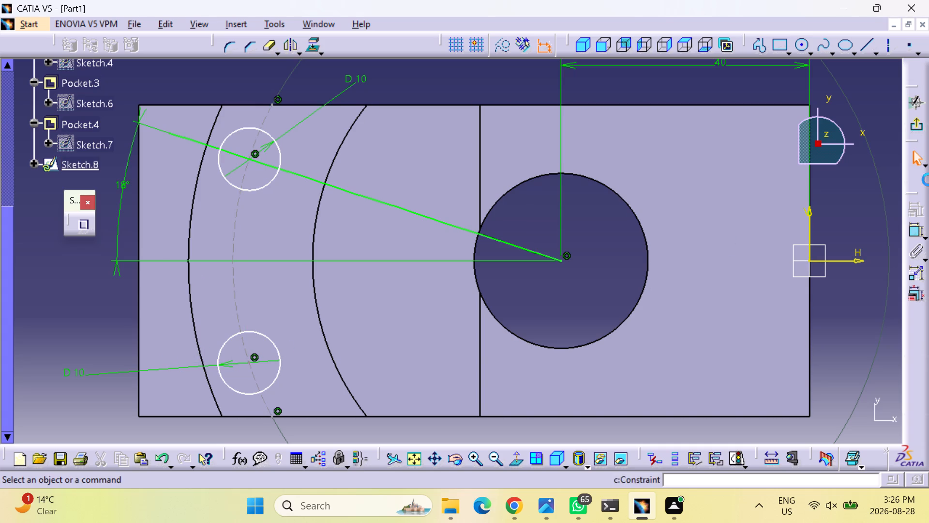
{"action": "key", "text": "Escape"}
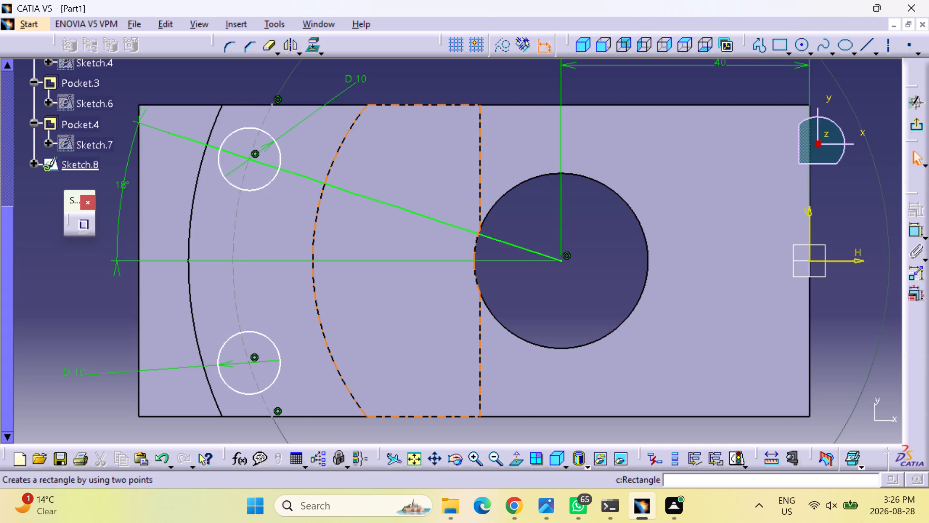
Mirror the slanted 18° line about the horizontal axis so a matching line runs through the lower circle.
{"action": "left_click", "coordinate": [284, 46]}
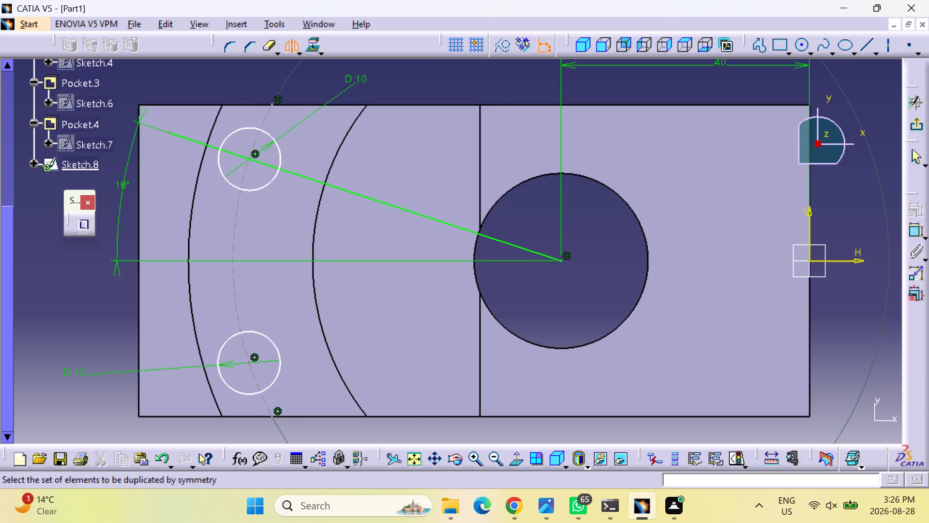
{"action": "left_click", "coordinate": [364, 198]}
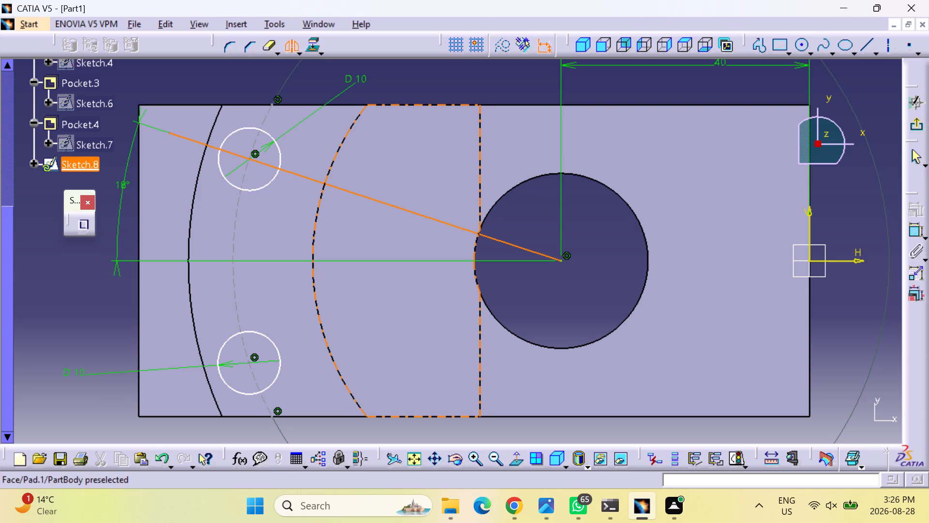
{"action": "left_click", "coordinate": [848, 257]}
{"action": "left_click", "coordinate": [847, 261]}
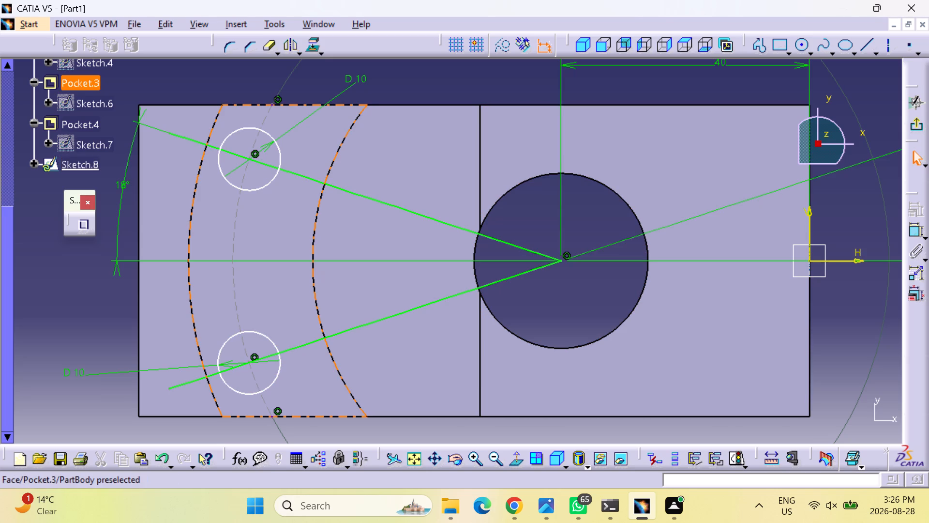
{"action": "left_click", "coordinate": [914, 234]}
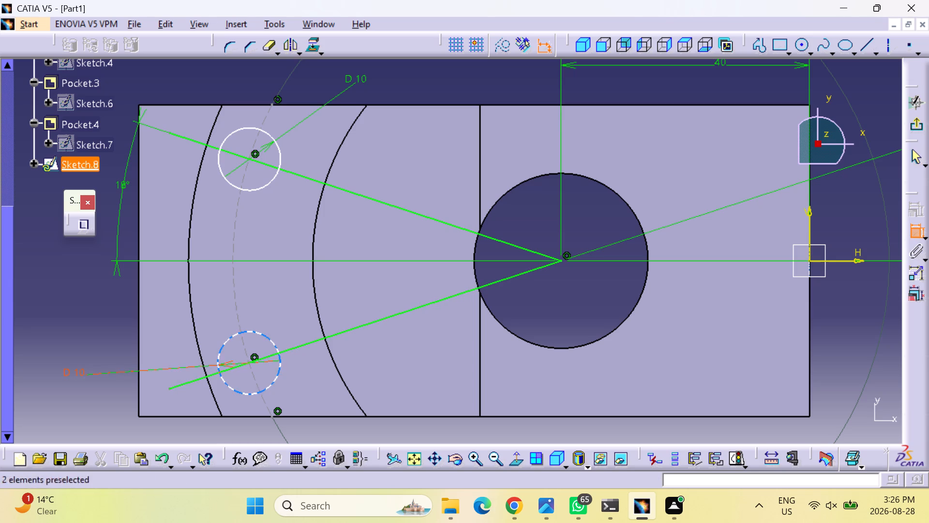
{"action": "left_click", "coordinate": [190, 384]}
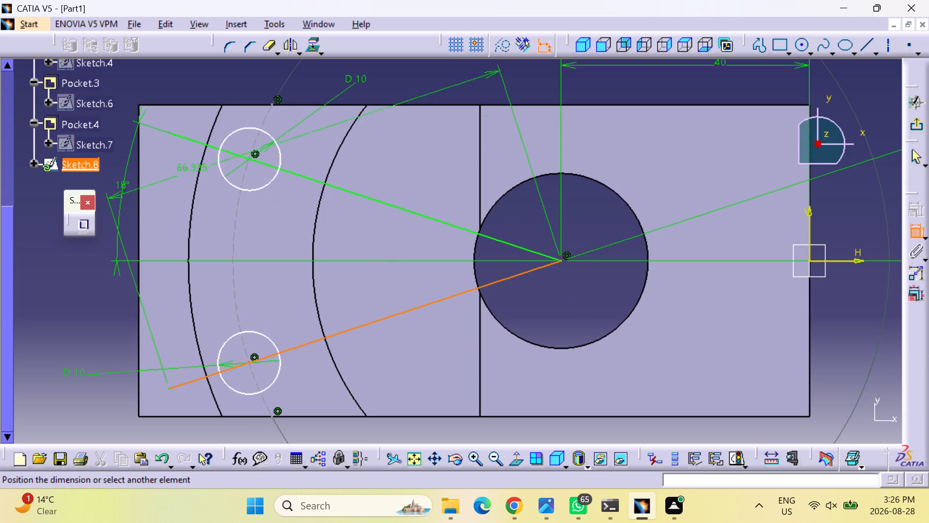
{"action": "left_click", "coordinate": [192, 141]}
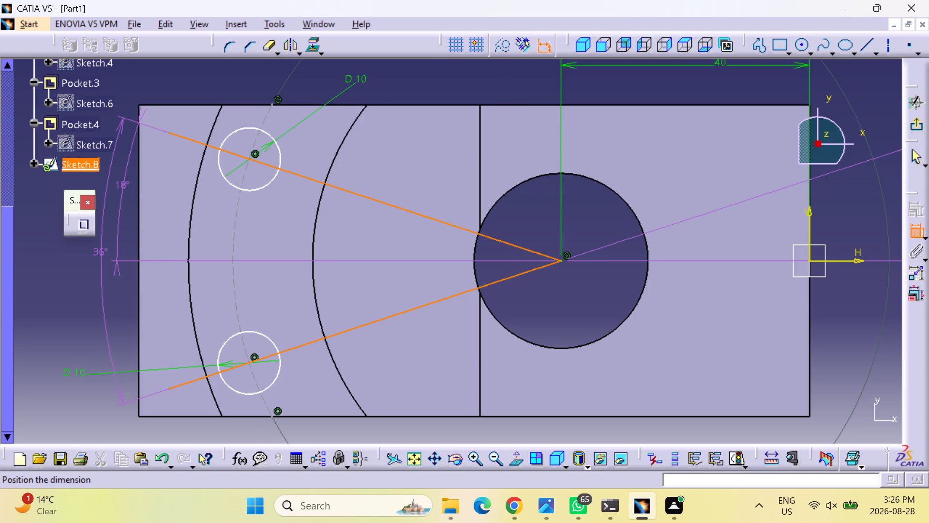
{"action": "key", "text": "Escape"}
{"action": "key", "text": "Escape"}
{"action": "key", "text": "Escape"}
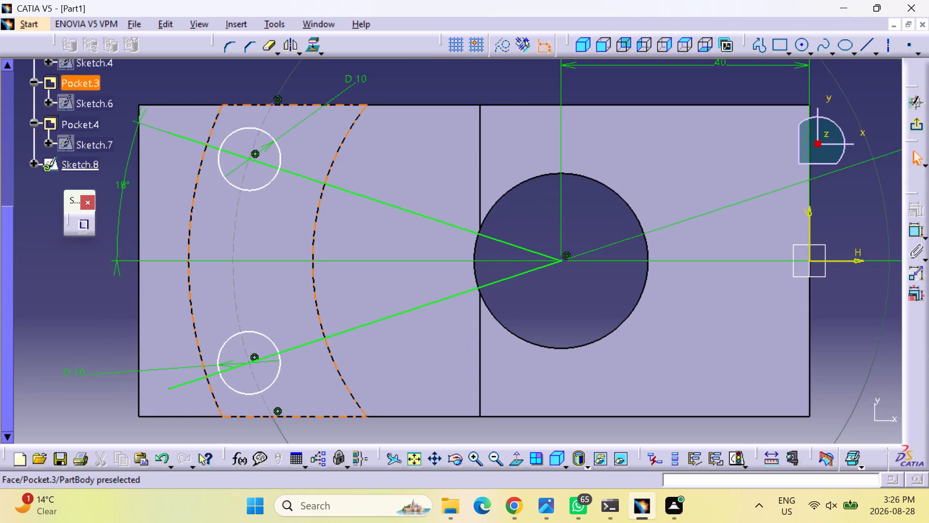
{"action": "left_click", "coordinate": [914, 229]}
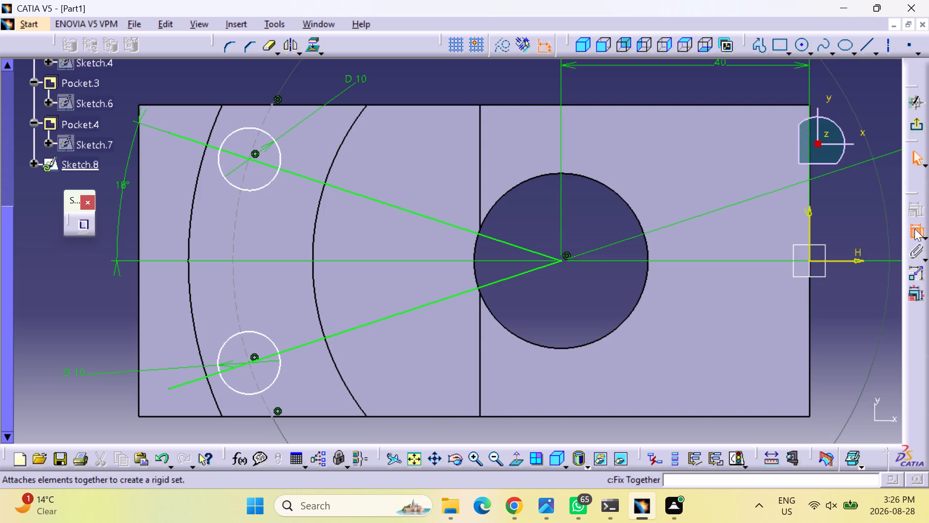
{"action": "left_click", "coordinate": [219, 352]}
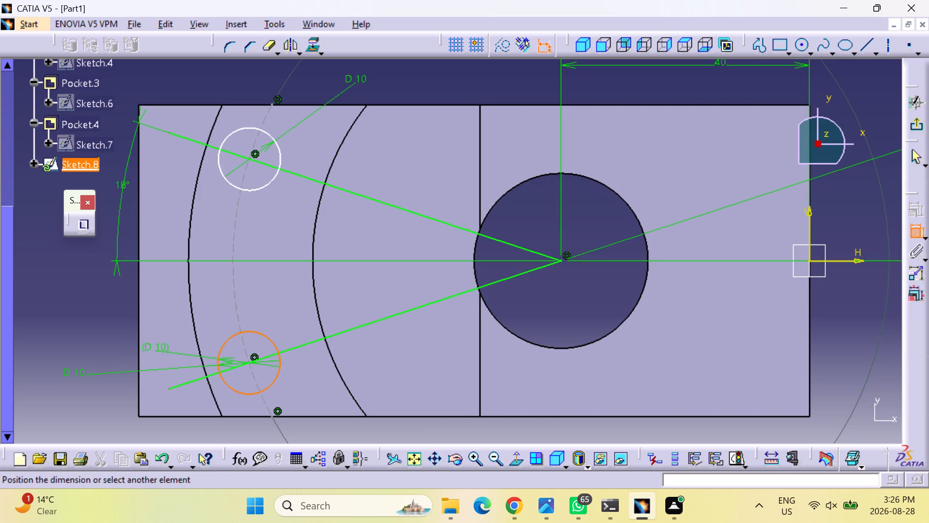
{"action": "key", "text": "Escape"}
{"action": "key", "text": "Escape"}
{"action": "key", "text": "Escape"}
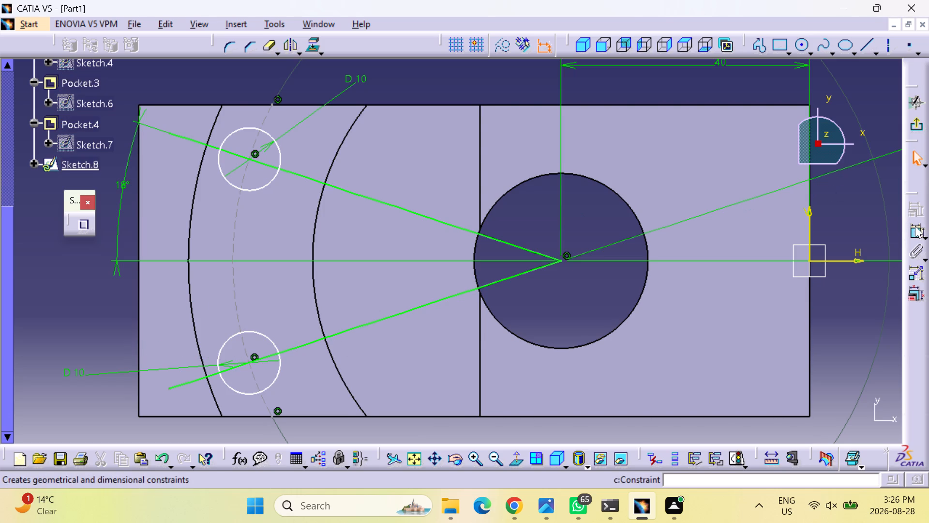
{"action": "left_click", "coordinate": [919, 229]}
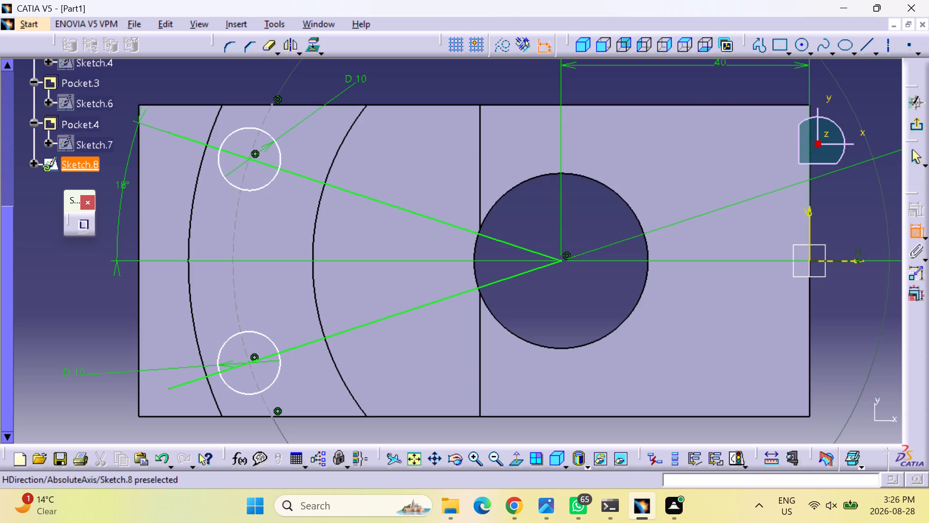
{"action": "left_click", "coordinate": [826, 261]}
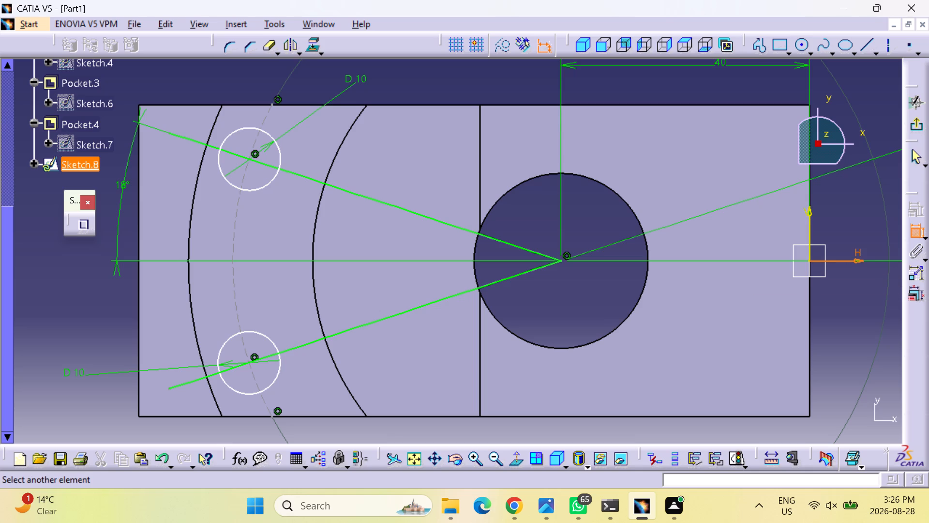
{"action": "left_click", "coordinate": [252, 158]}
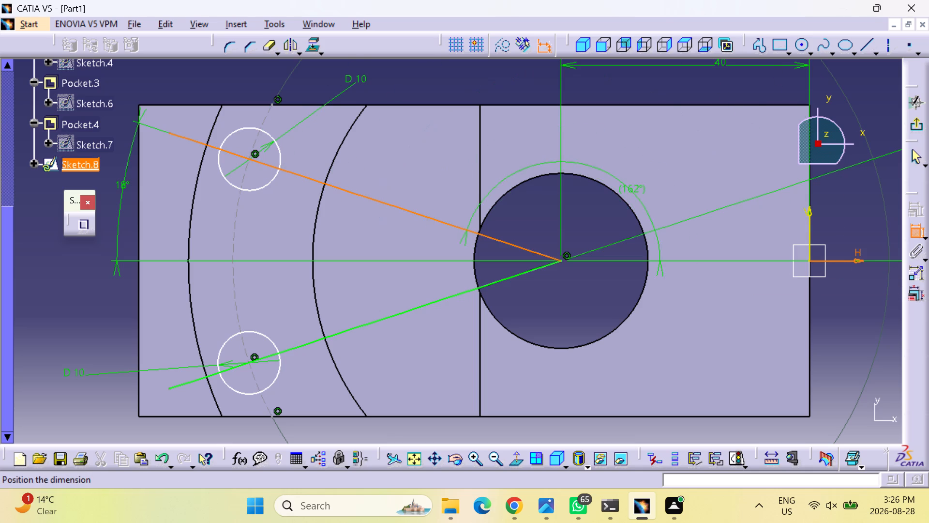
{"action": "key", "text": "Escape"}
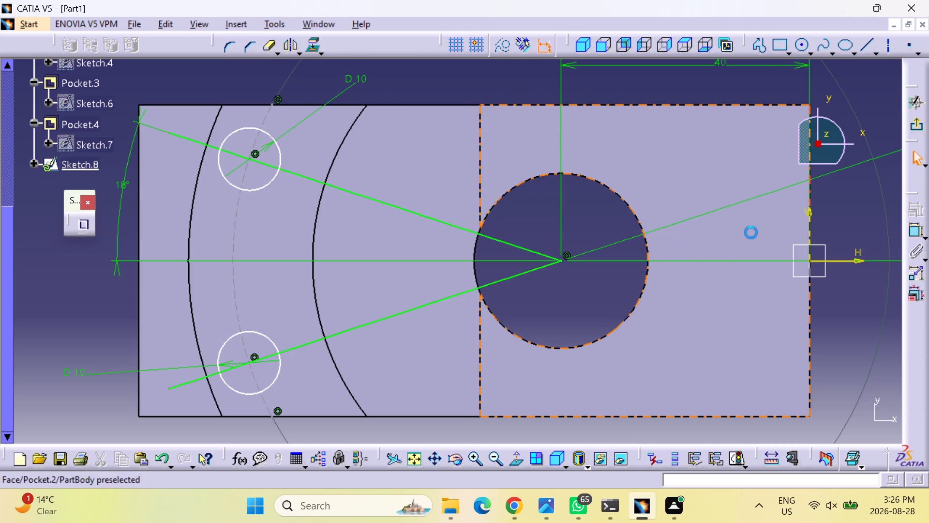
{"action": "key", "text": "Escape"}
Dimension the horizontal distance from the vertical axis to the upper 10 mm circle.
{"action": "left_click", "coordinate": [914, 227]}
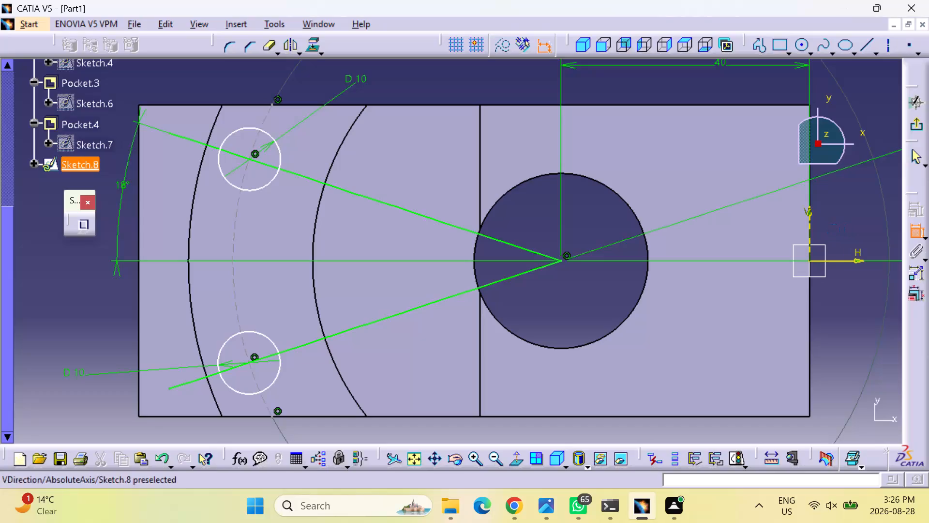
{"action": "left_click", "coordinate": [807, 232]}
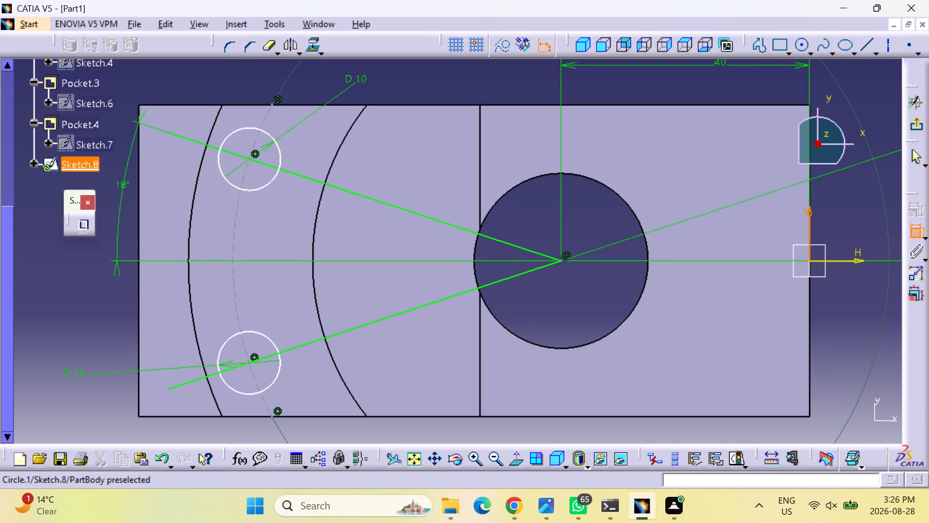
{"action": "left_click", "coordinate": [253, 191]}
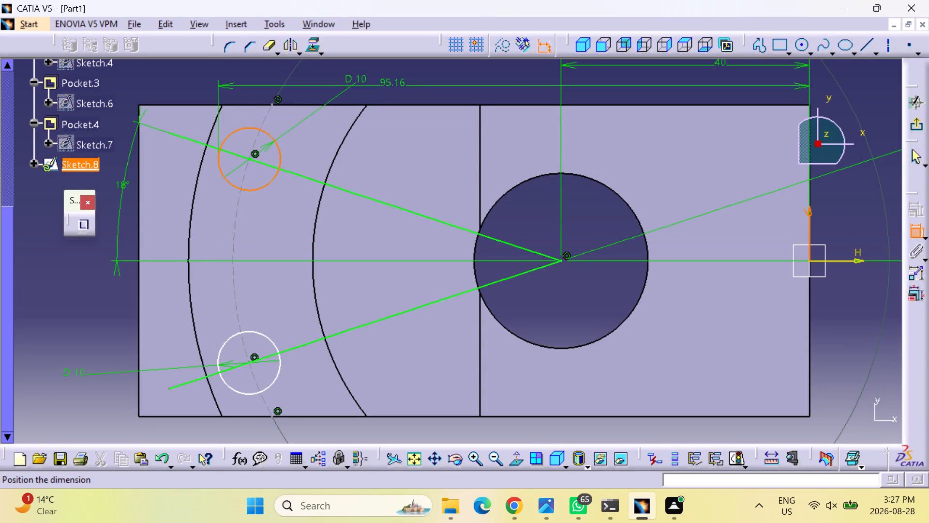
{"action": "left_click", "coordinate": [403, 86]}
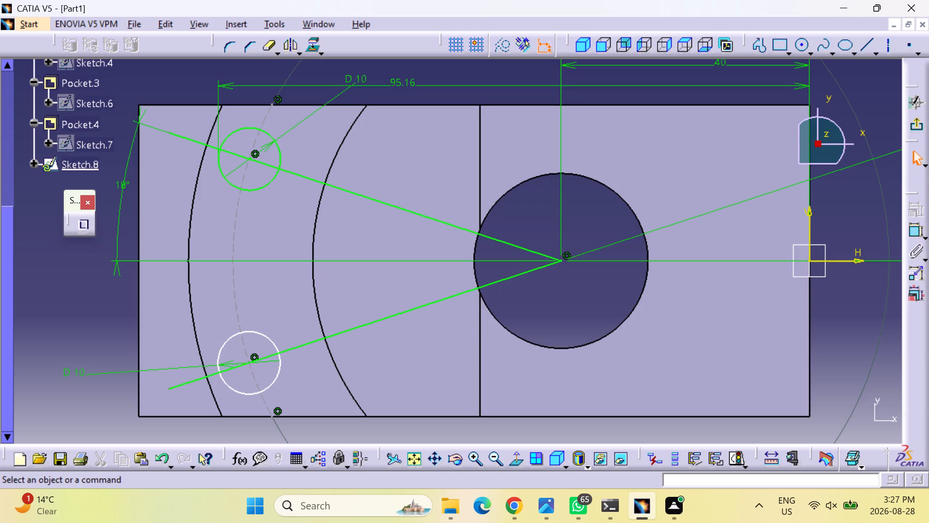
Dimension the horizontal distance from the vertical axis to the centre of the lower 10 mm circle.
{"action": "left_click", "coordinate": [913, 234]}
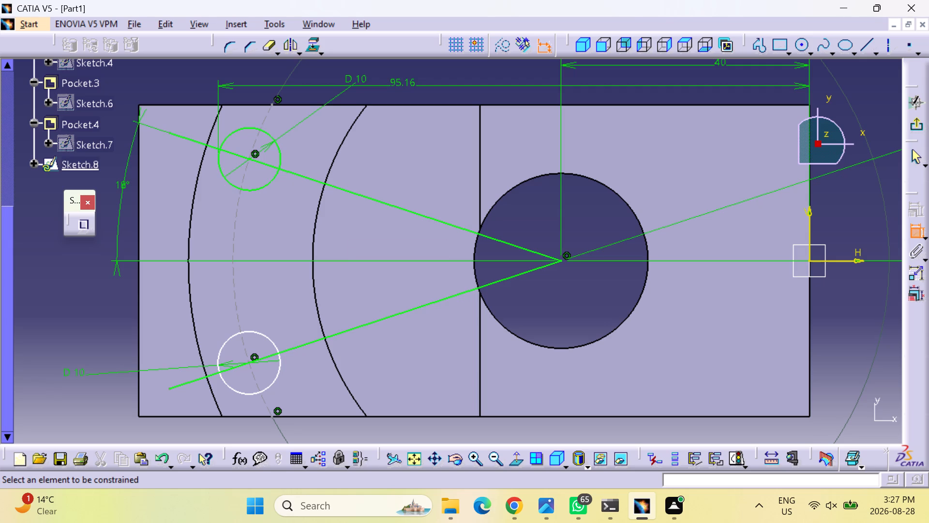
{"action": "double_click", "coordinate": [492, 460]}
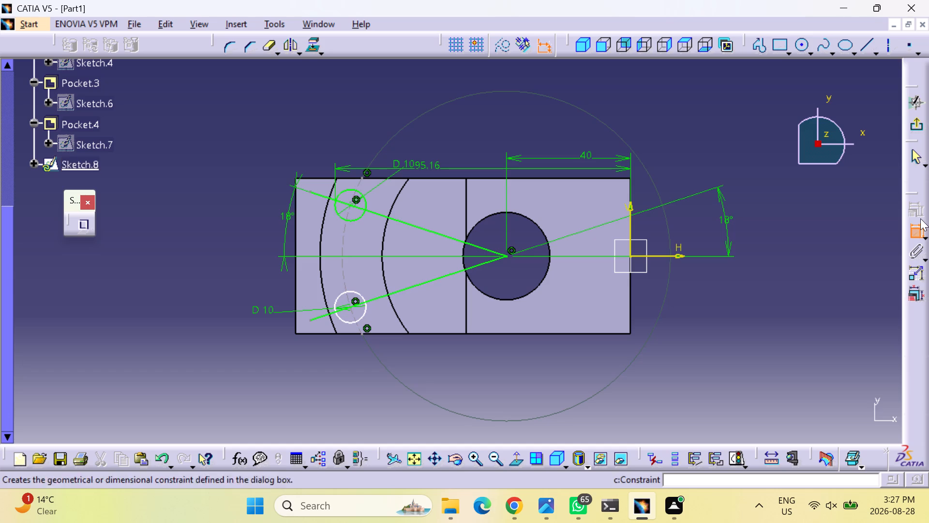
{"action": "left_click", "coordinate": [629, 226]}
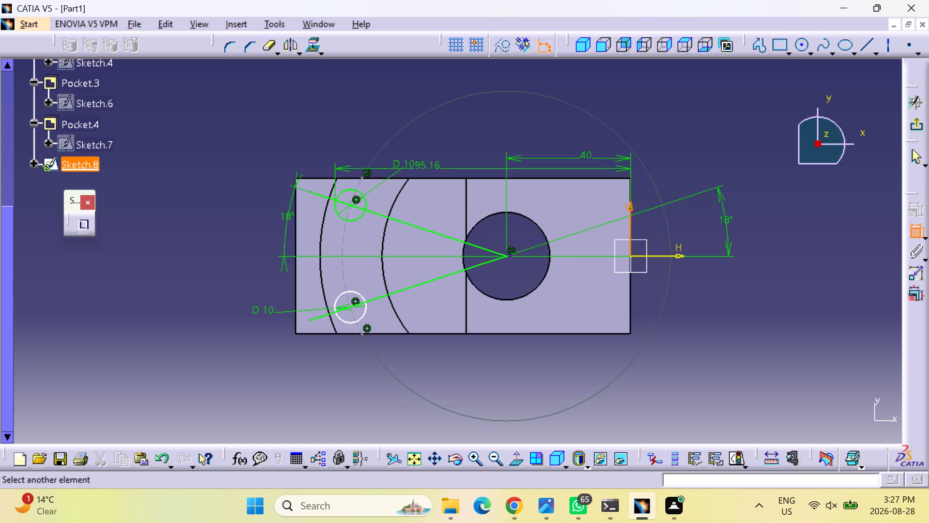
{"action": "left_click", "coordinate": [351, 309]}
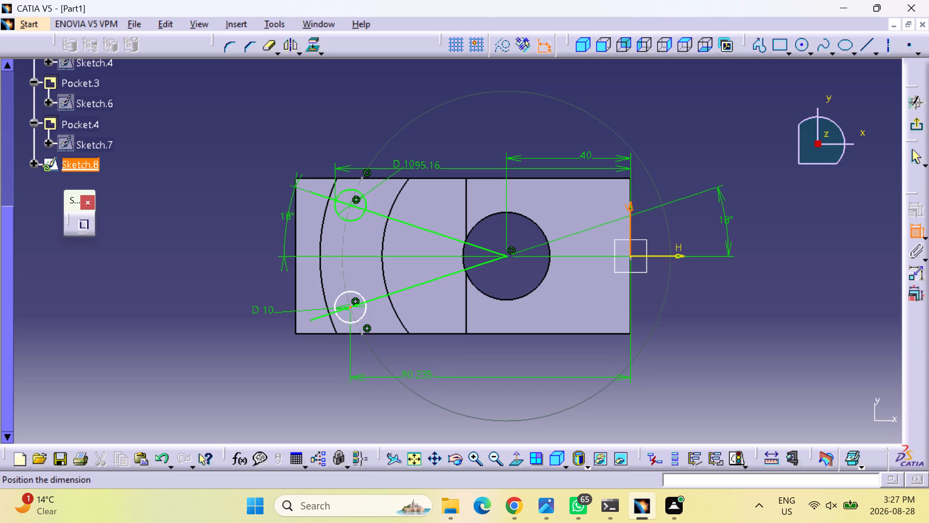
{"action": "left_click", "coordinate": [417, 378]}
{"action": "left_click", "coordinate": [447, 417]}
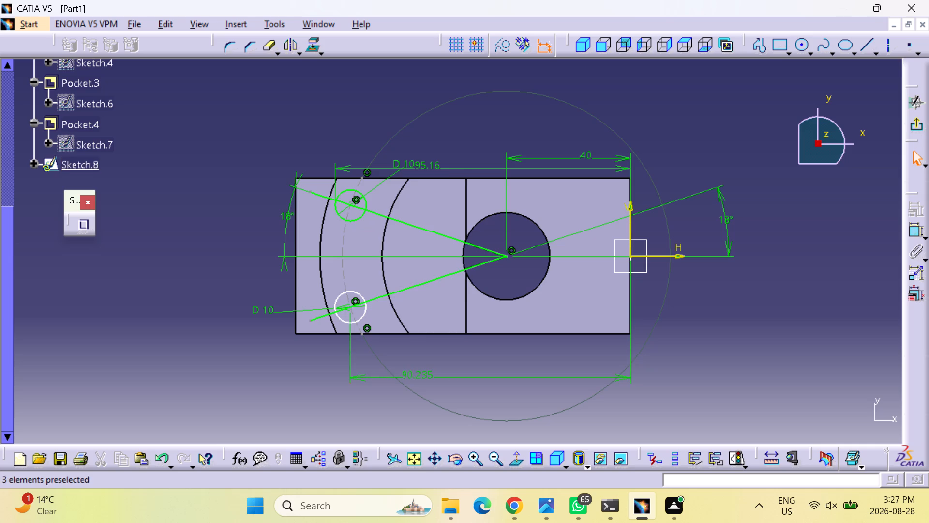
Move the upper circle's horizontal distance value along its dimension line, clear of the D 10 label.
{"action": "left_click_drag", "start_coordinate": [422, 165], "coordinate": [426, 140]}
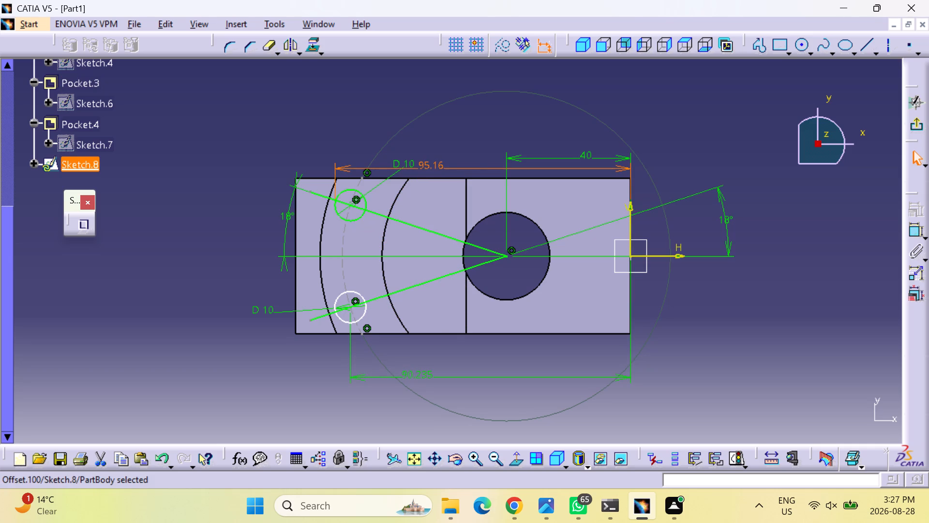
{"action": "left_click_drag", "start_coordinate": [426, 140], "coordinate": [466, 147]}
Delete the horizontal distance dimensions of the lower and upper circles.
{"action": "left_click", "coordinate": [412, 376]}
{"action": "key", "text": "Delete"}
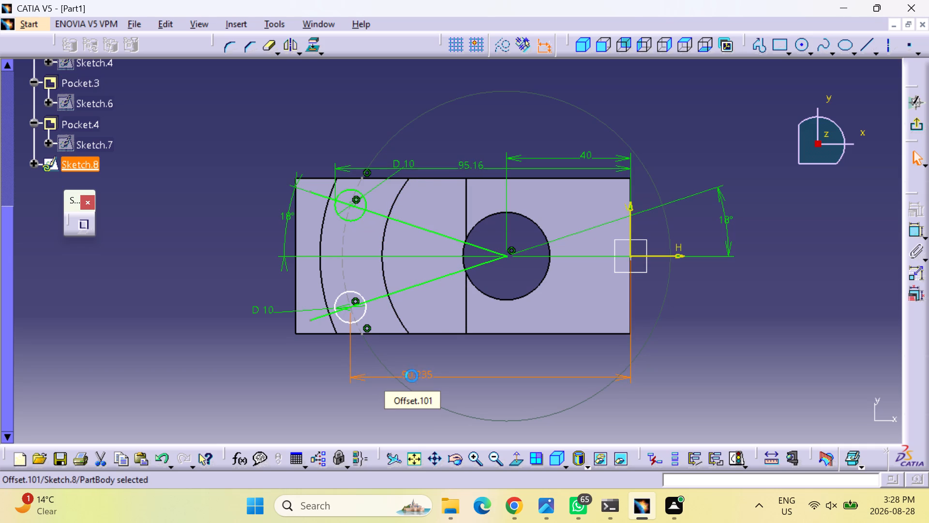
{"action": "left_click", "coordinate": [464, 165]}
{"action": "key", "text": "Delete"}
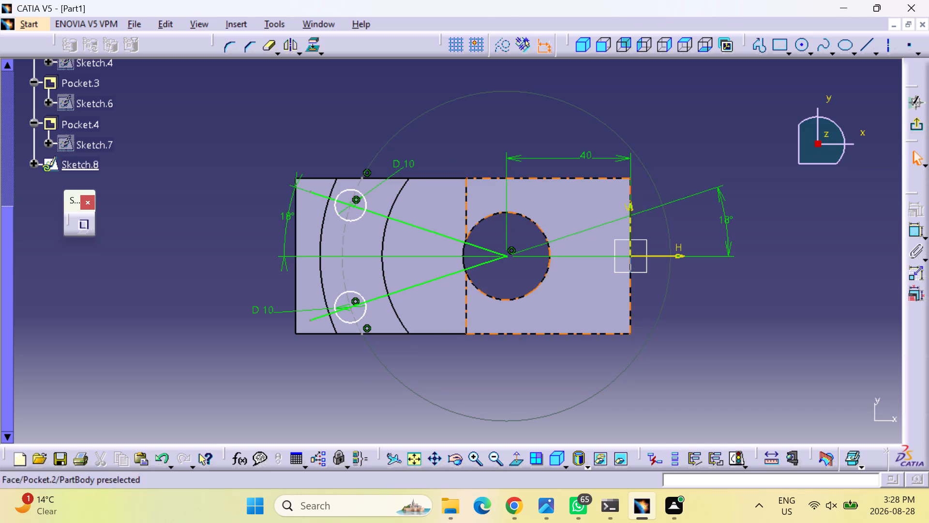
Start a new constraint in the sketch with the two 10 mm circles.
{"action": "left_click", "coordinate": [918, 232]}
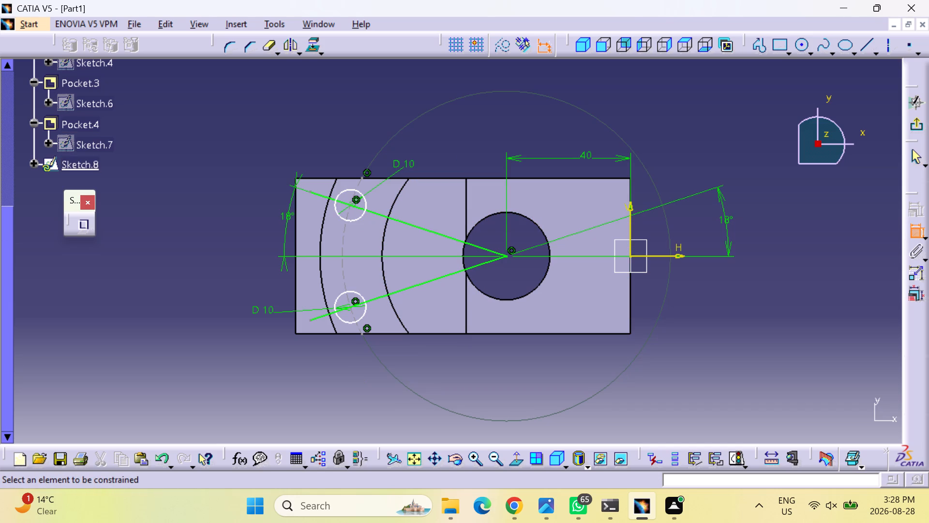
{"action": "double_click", "coordinate": [476, 451]}
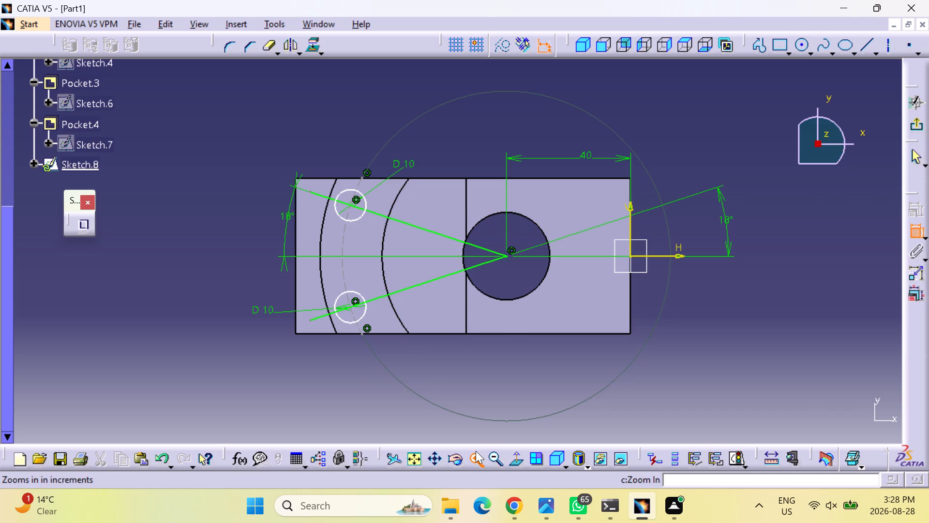
{"action": "middle_click_drag", "start_coordinate": [256, 281], "coordinate": [281, 274]}
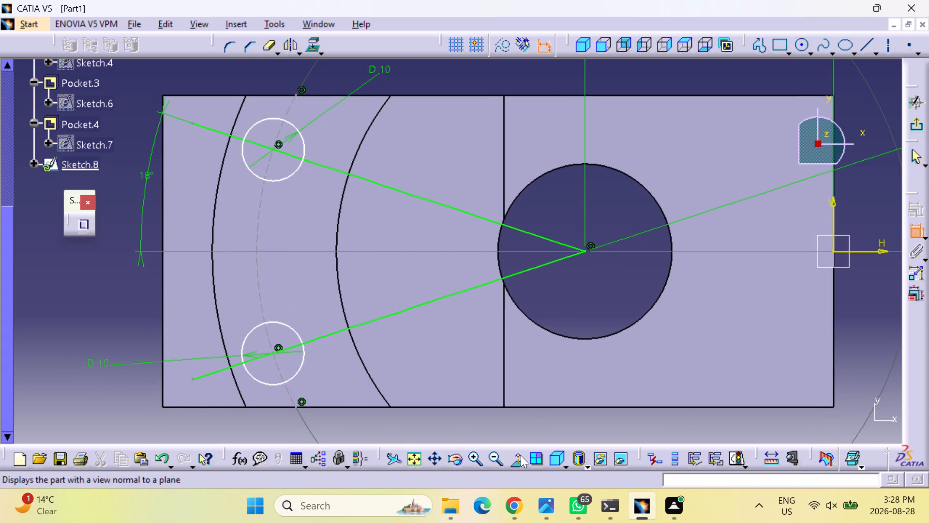
{"action": "left_click", "coordinate": [500, 458]}
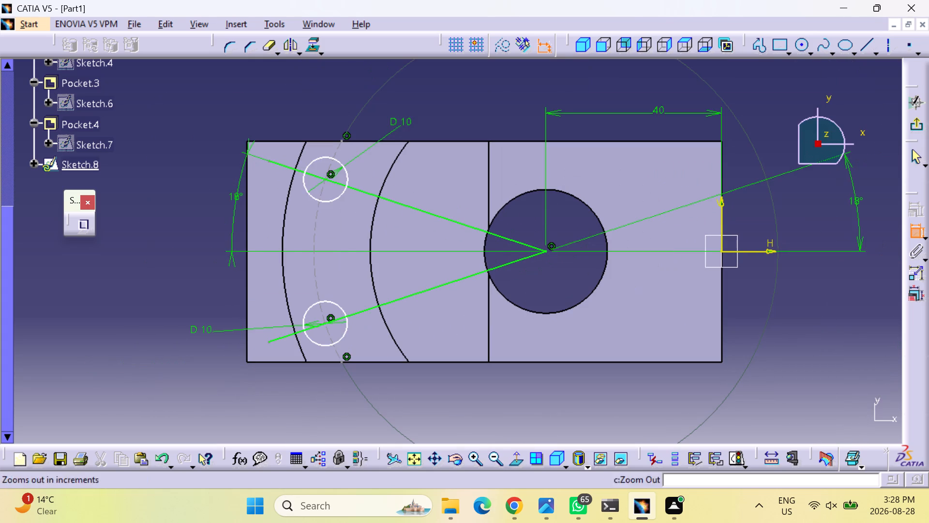
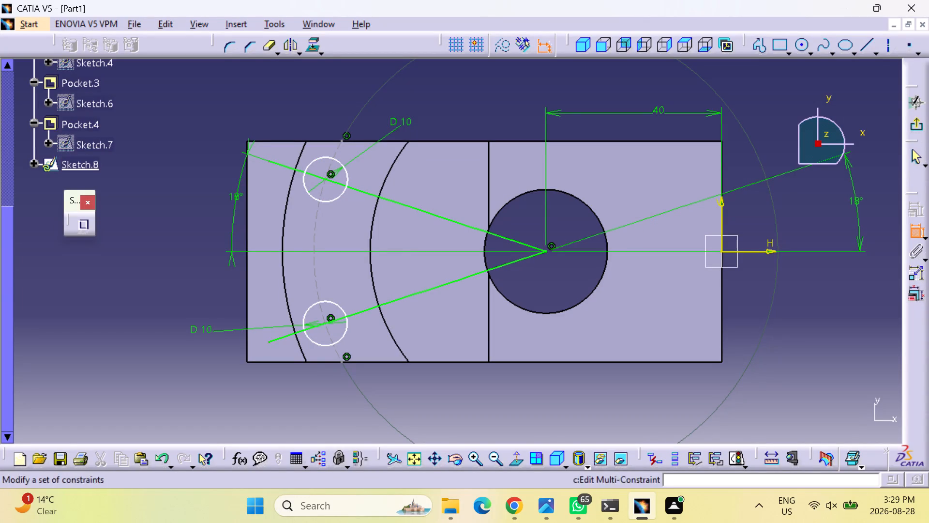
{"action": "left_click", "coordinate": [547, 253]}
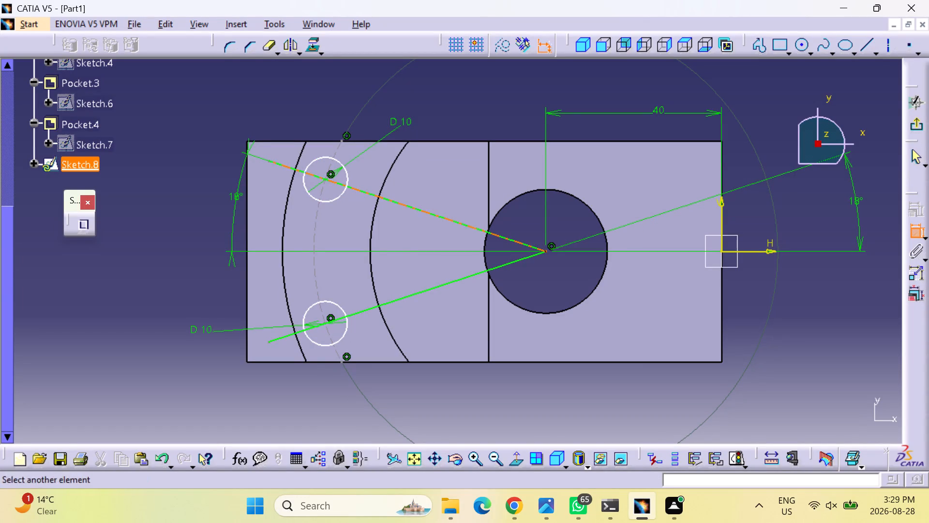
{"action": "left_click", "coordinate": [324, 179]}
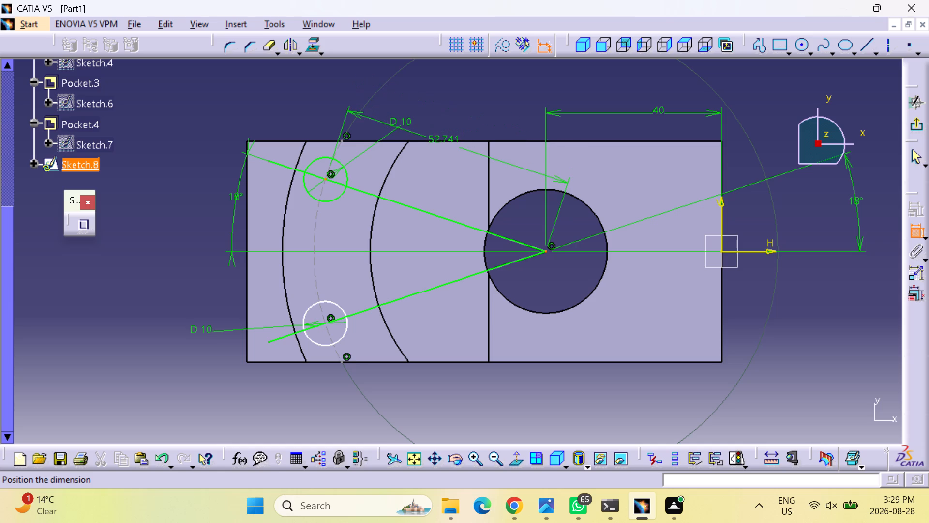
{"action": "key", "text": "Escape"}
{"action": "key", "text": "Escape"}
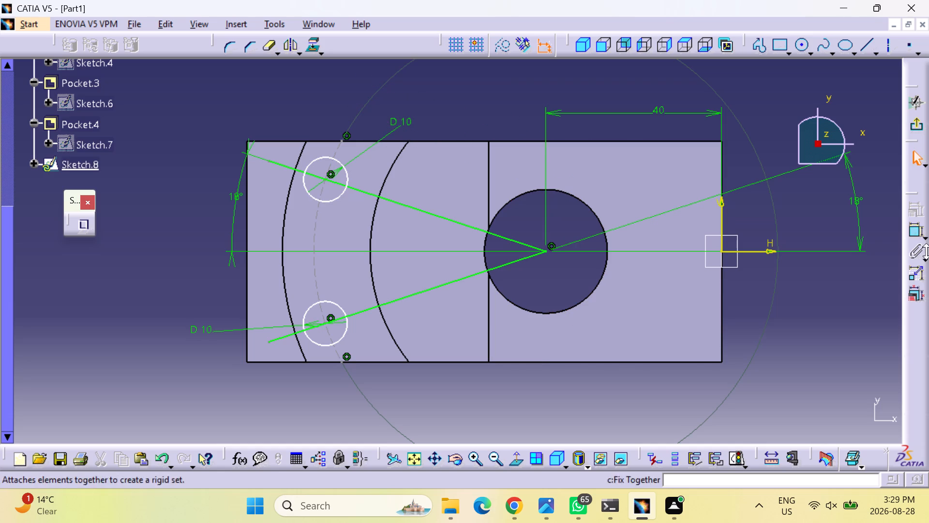
Dimension the horizontal distance from the vertical axis to the centre of the upper 10 mm circle, placing it above the 40 mm dimension.
{"action": "left_click", "coordinate": [914, 230]}
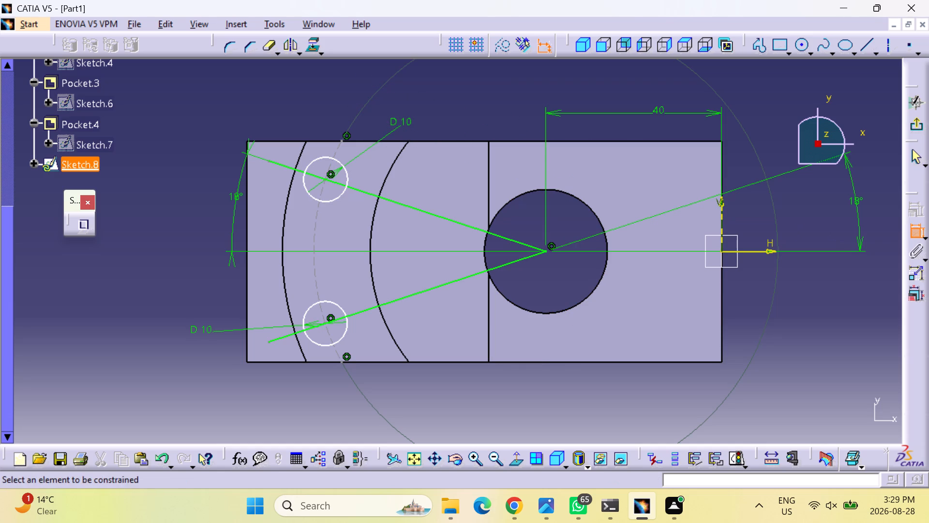
{"action": "left_click", "coordinate": [720, 222]}
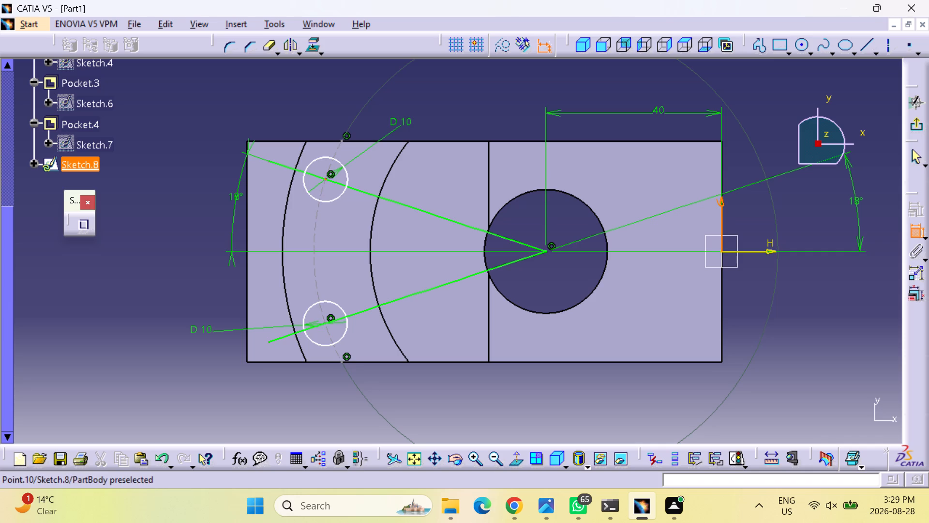
{"action": "left_click", "coordinate": [326, 180]}
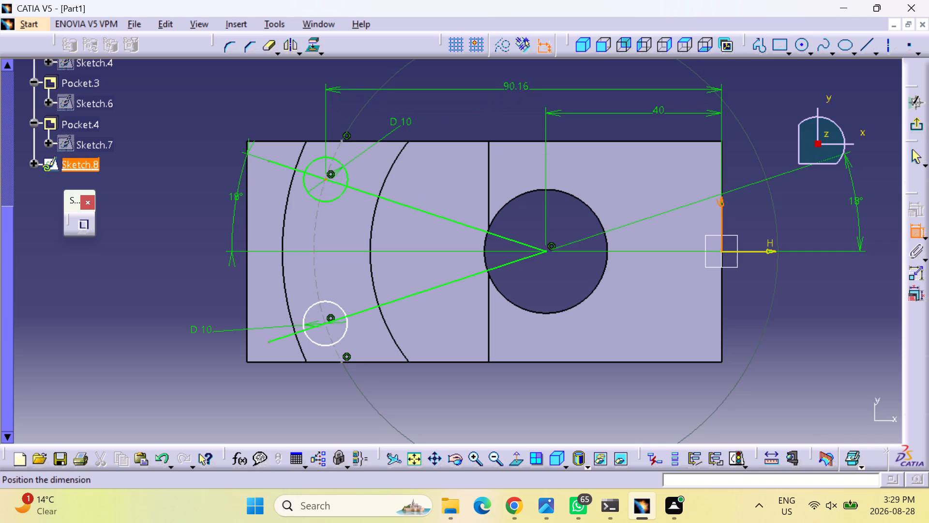
{"action": "left_click", "coordinate": [523, 87]}
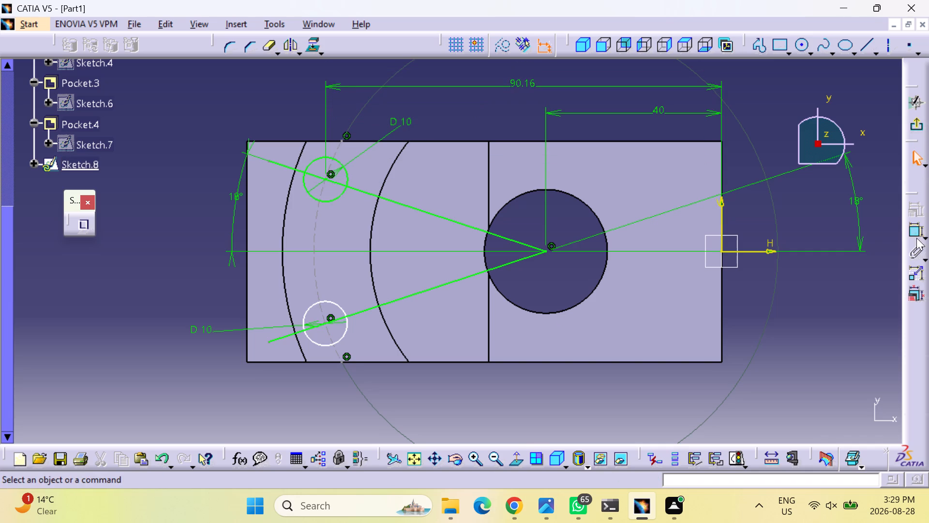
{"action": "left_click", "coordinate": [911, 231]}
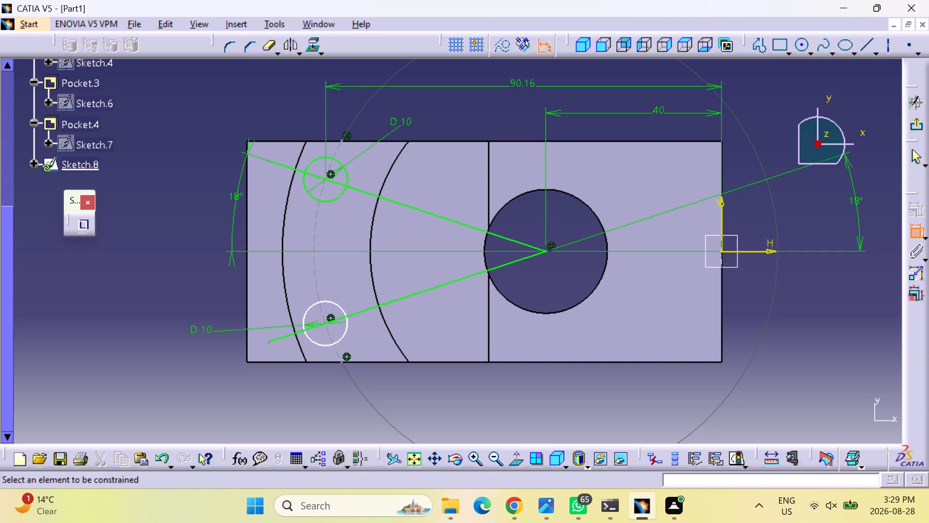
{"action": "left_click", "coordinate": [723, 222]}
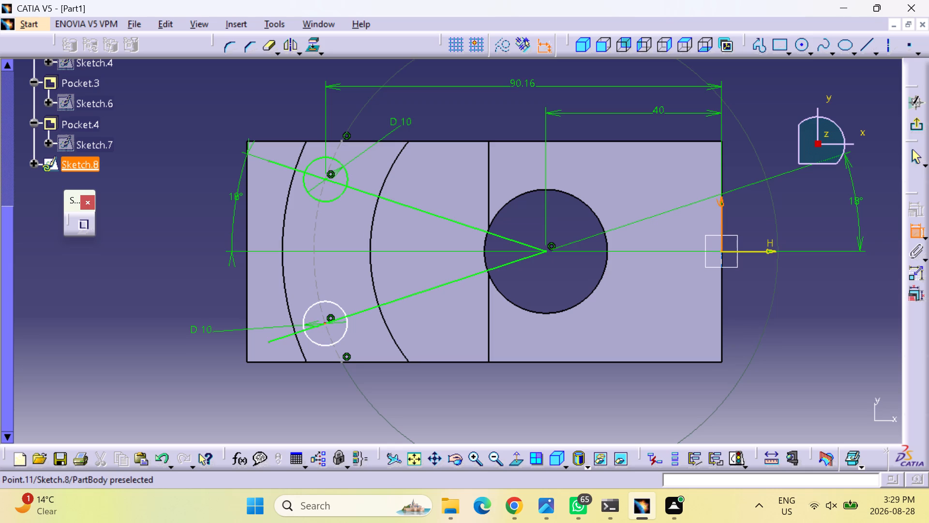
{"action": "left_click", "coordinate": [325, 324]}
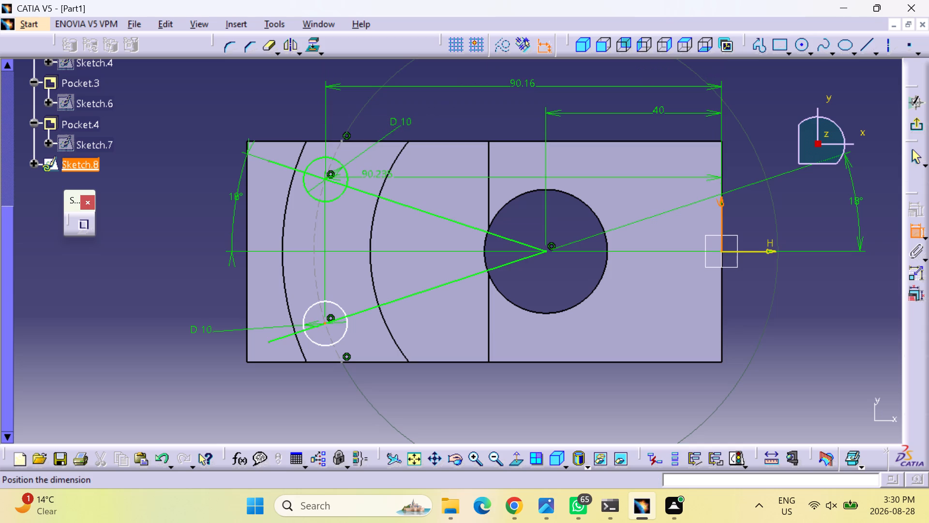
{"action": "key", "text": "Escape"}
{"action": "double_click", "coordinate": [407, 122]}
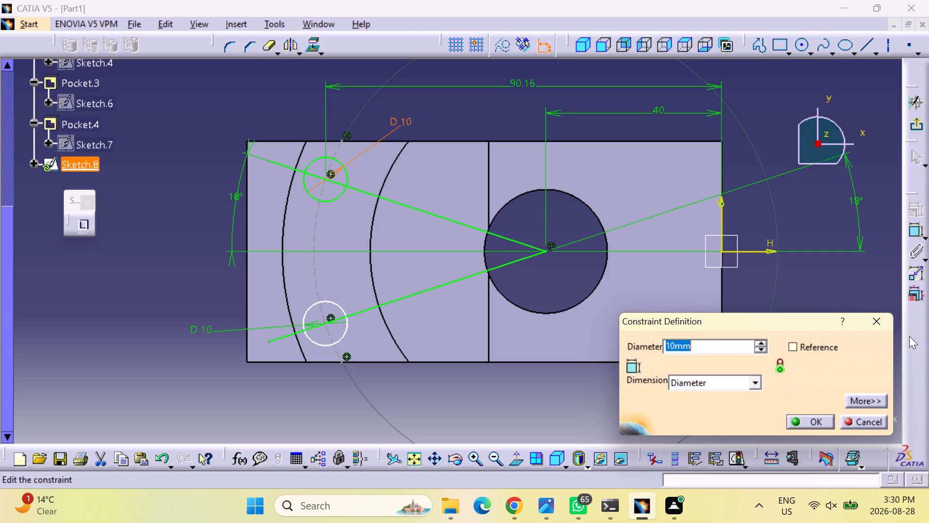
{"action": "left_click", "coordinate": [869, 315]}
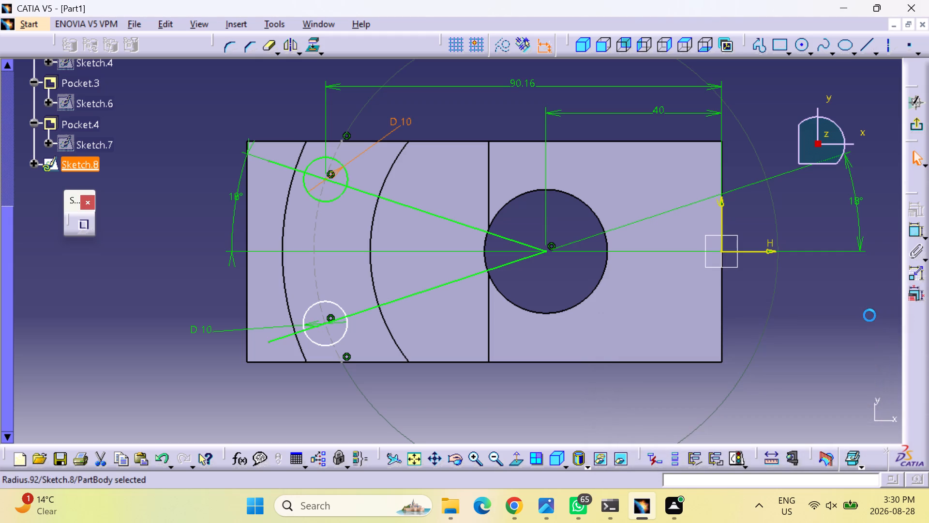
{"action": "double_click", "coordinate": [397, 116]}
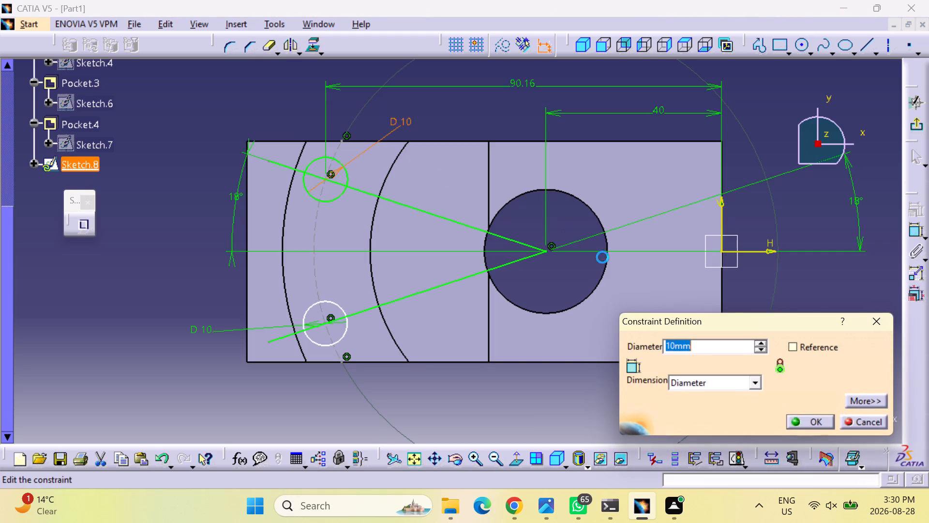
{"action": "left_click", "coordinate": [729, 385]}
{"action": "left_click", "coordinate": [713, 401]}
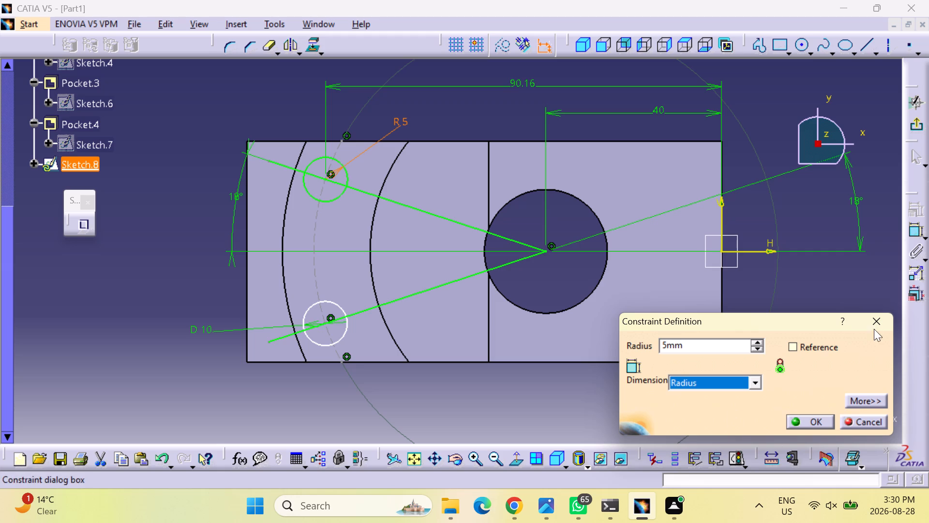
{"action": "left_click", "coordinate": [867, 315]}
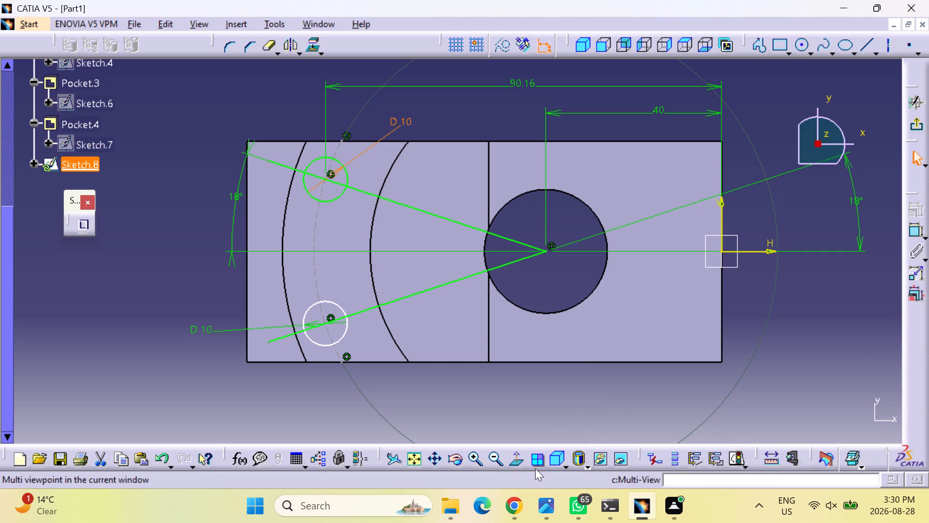
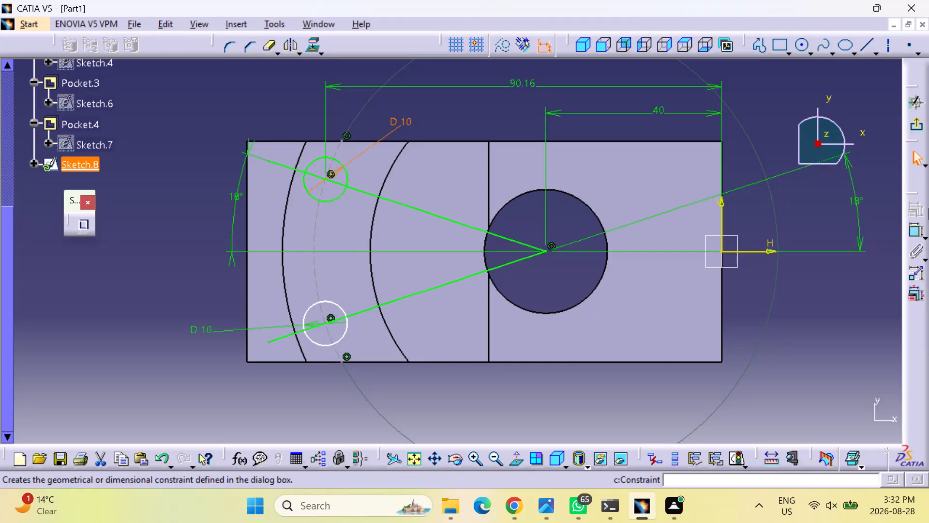
Dimension the horizontal distance from the vertical axis to the centre of the lower 10 mm circle, placing it below the part.
{"action": "left_click", "coordinate": [915, 230]}
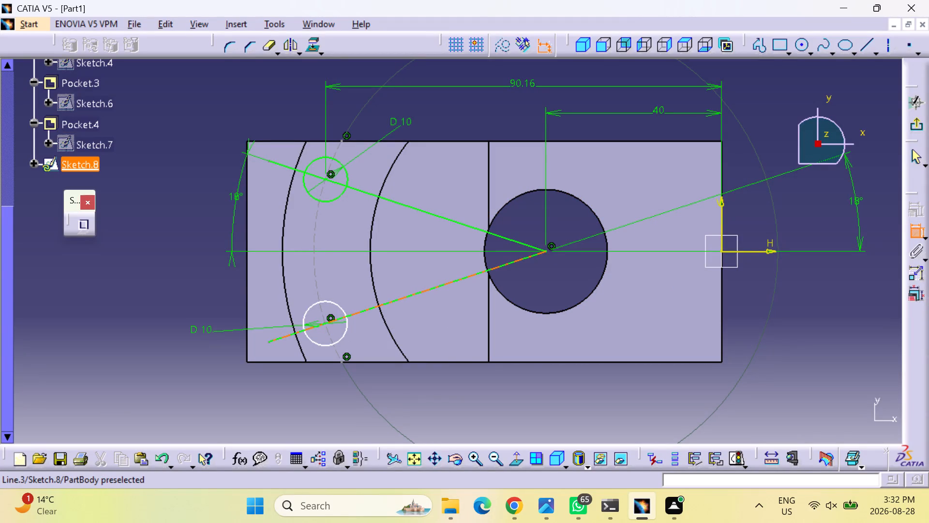
{"action": "left_click", "coordinate": [325, 323]}
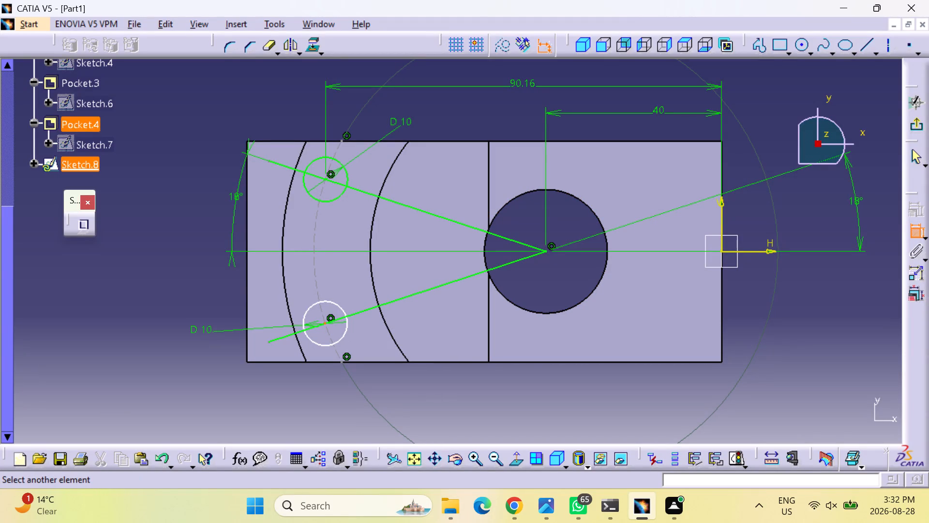
{"action": "left_click", "coordinate": [721, 217]}
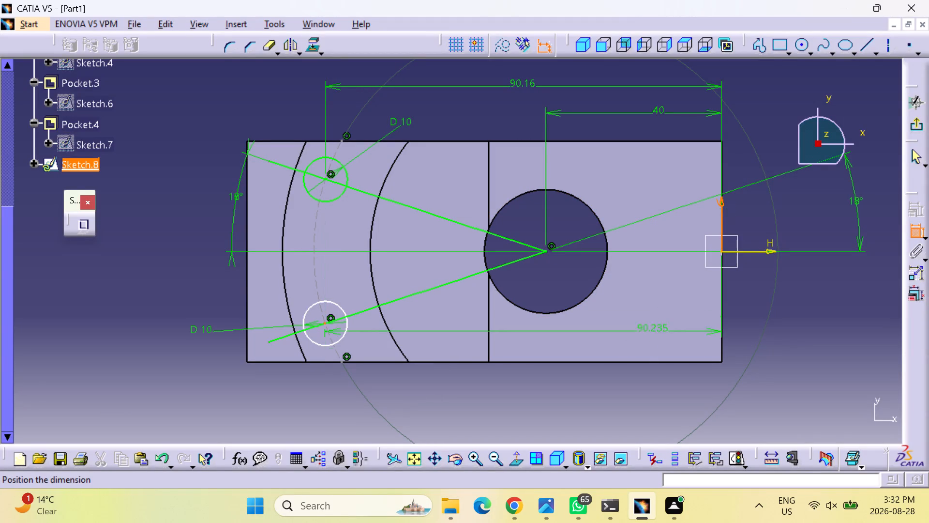
{"action": "left_click", "coordinate": [507, 397]}
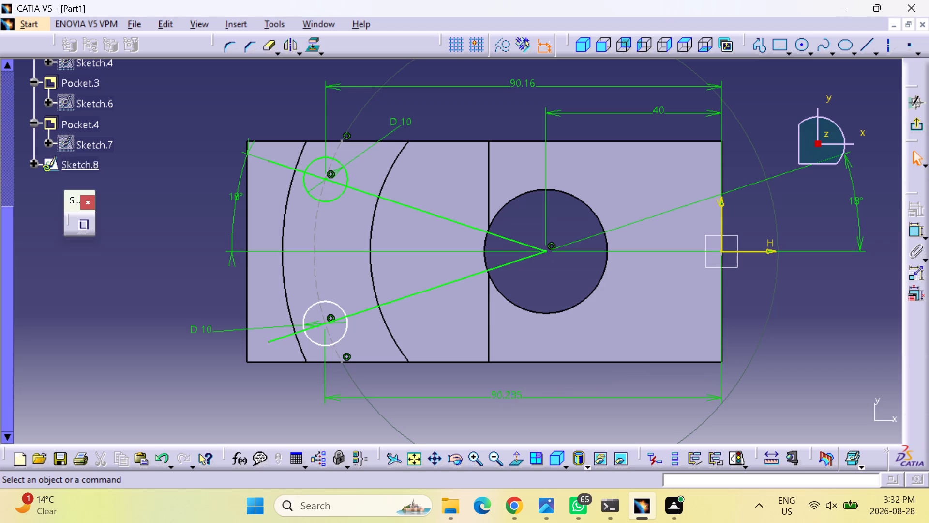
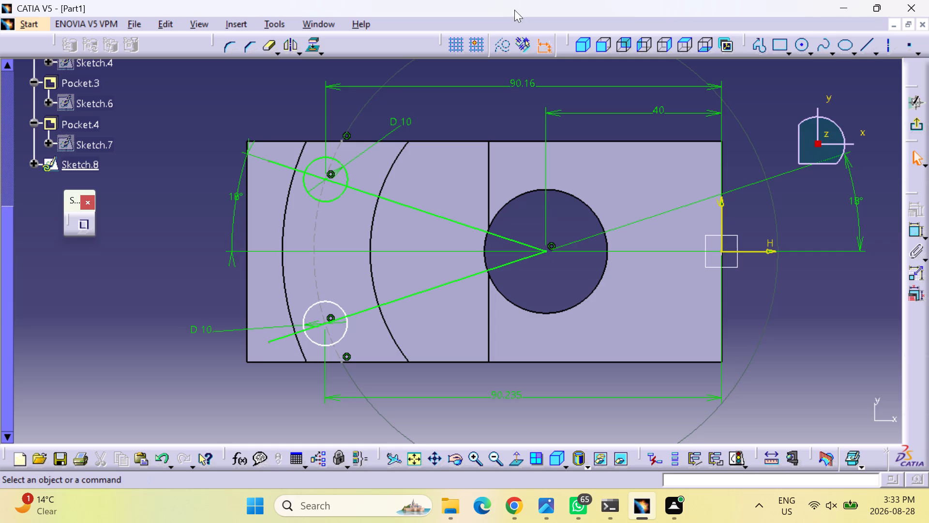
Set the horizontal distance from the vertical axis to the upper circle's centre to 90.38 mm.
{"action": "double_click", "coordinate": [524, 84]}
{"action": "type", "text": "90"}
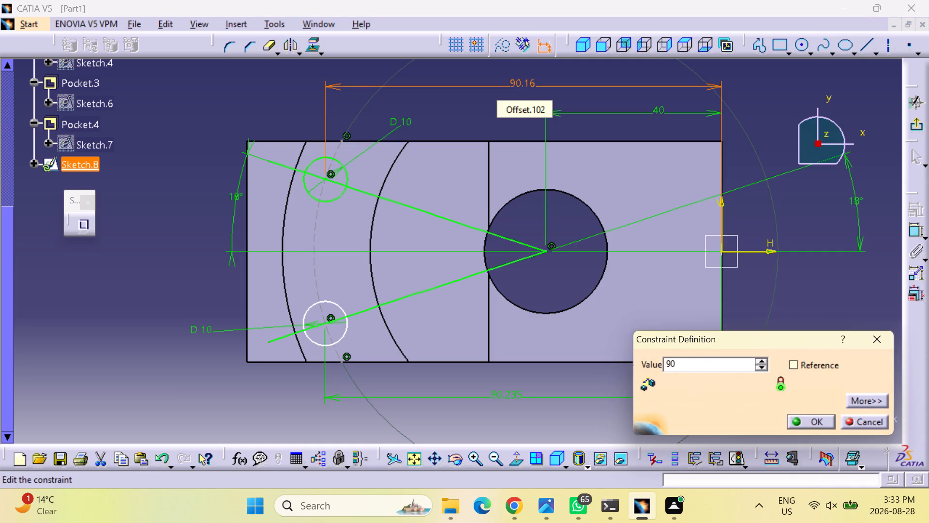
{"action": "key", "text": "period"}
{"action": "type", "text": "38"}
{"action": "key", "text": "Return"}
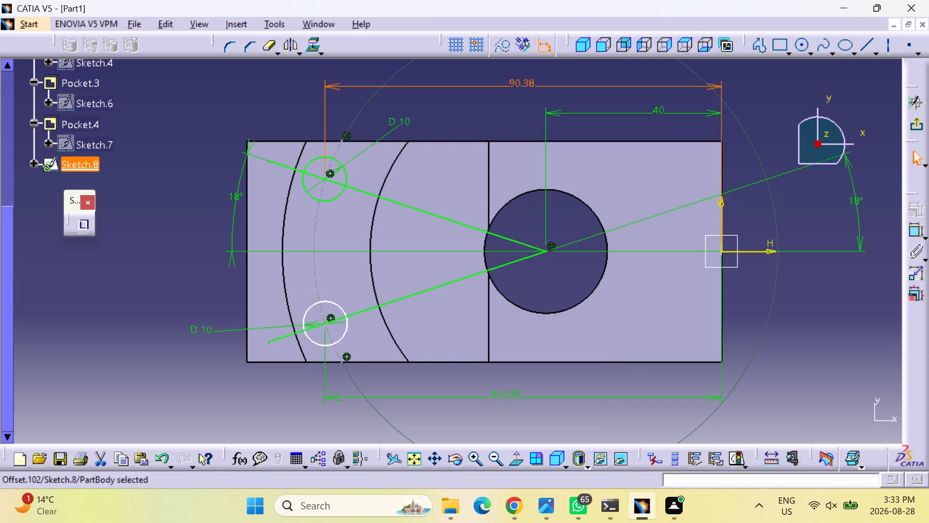
Set the horizontal distance from the vertical axis to the lower circle's centre to 90.38 mm.
{"action": "double_click", "coordinate": [505, 394]}
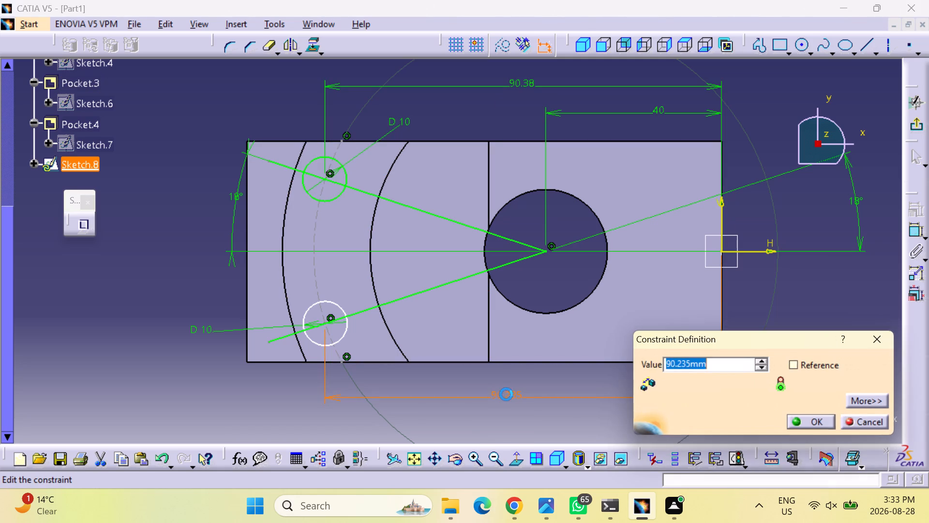
{"action": "type", "text": "90."}
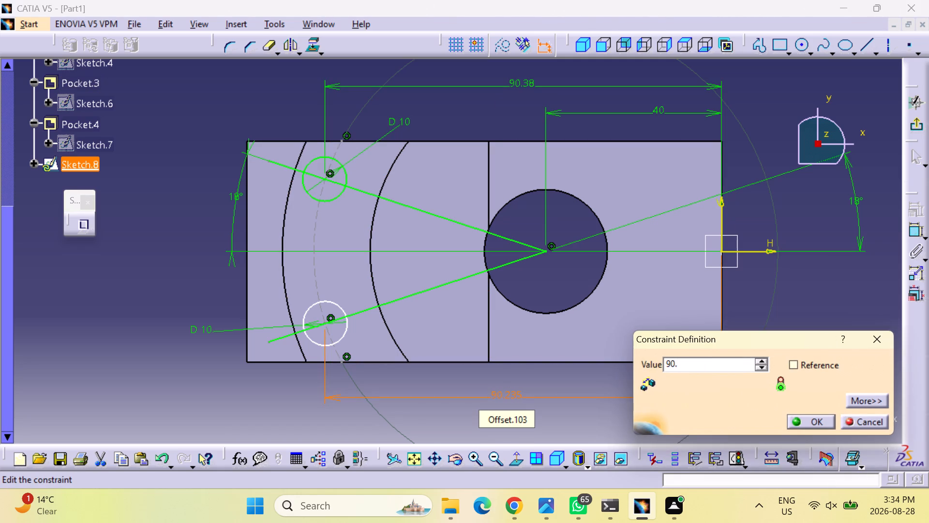
{"action": "type", "text": "38"}
{"action": "key", "text": "Return"}
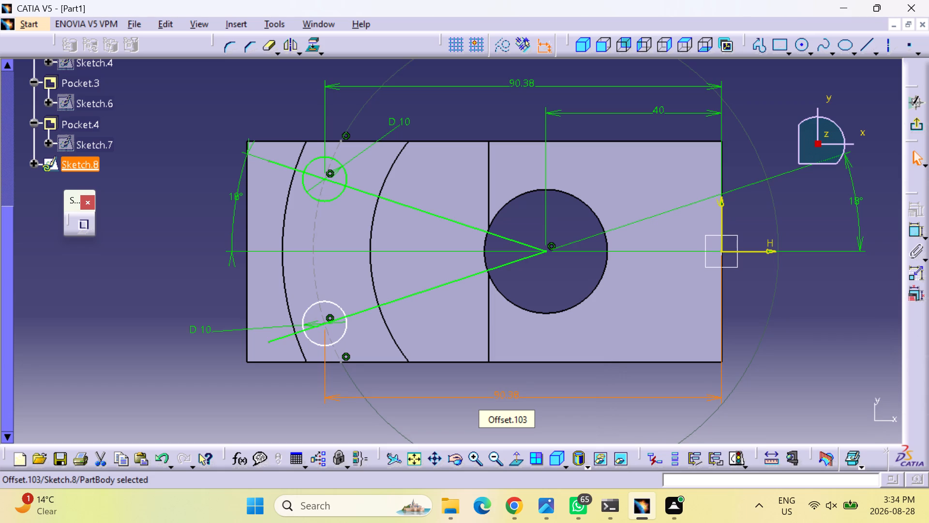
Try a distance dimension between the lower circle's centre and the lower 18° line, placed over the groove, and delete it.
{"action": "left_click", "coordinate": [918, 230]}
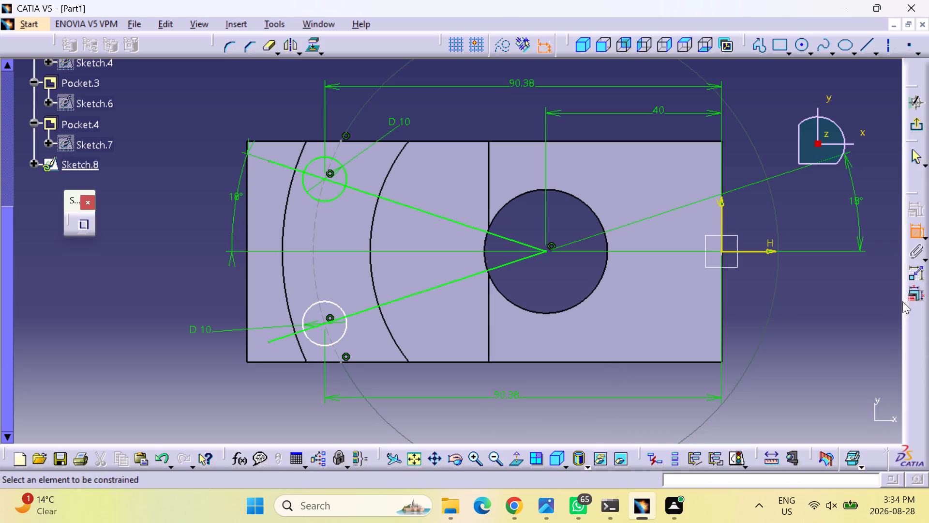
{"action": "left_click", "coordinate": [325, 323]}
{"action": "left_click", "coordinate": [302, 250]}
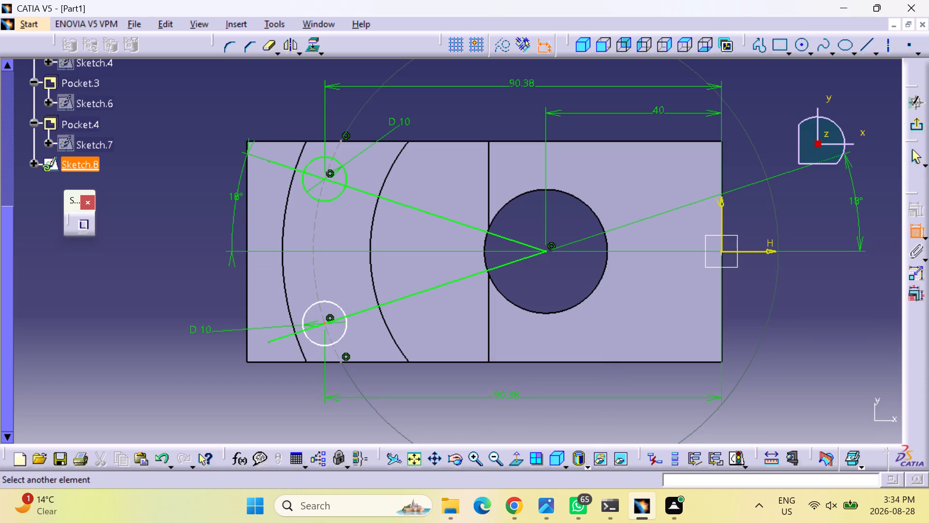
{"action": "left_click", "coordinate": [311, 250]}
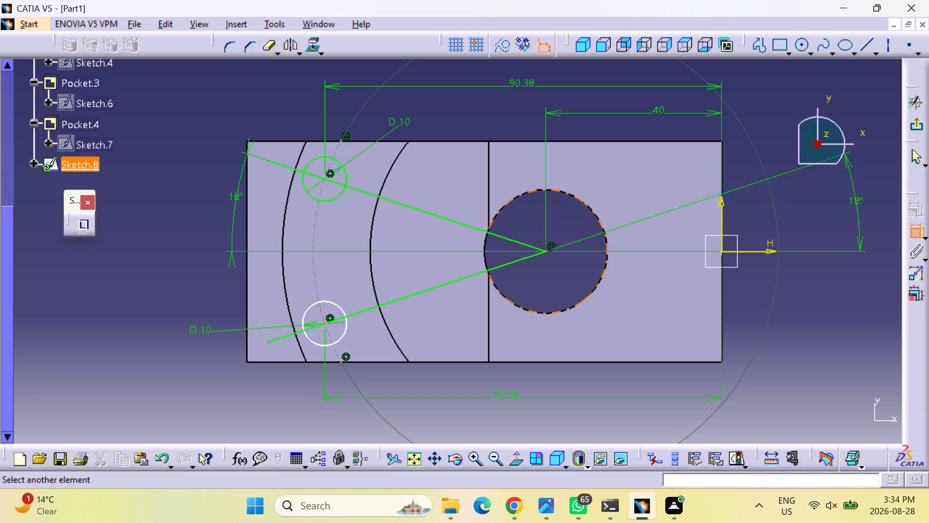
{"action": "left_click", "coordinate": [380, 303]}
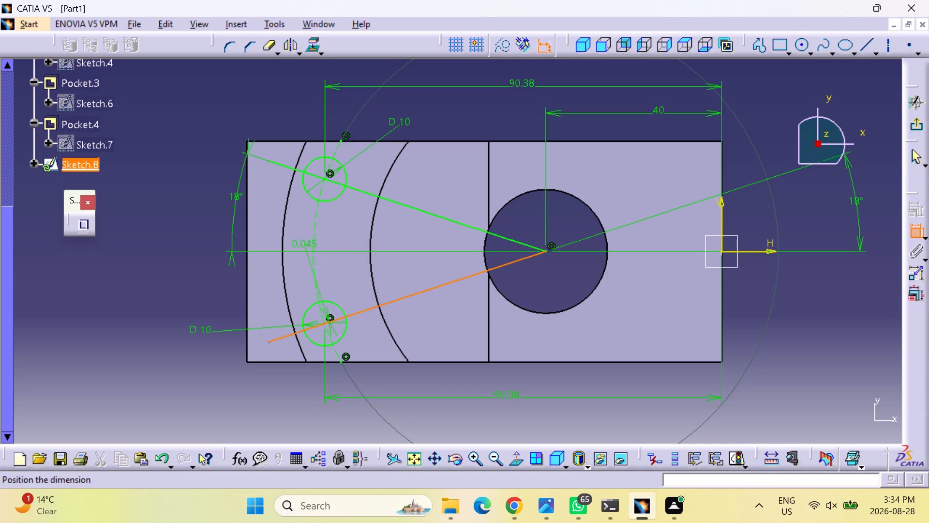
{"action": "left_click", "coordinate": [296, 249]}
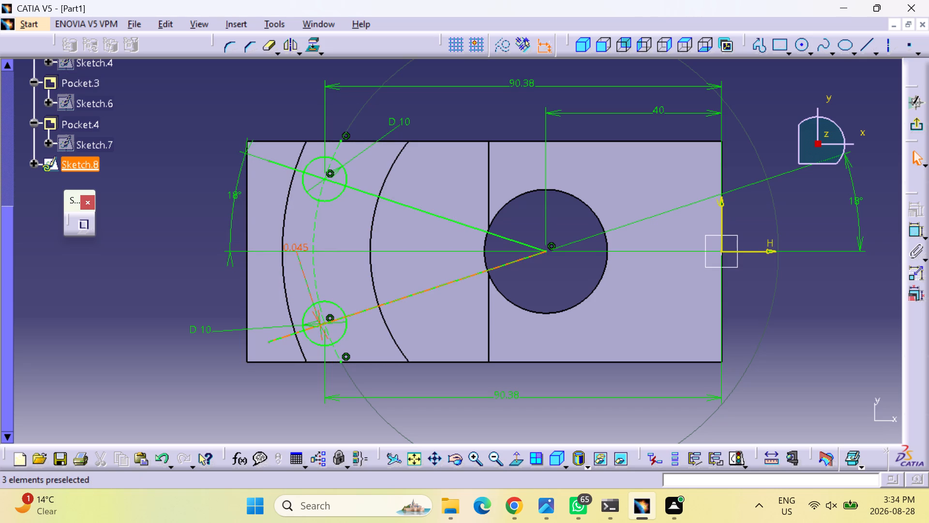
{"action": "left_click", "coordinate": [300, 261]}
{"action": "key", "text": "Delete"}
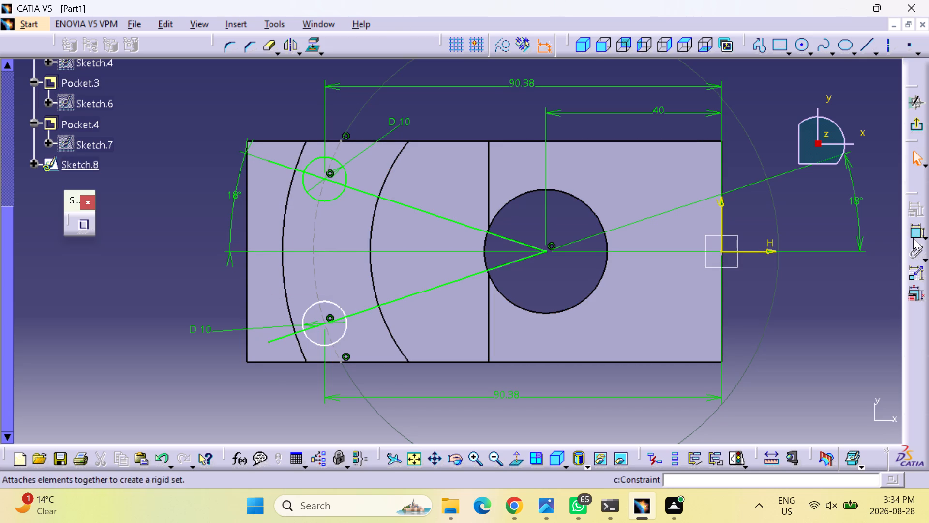
Delete the lower line's 18° angle dimension on the far side of the vertical axis.
{"action": "left_click", "coordinate": [854, 196]}
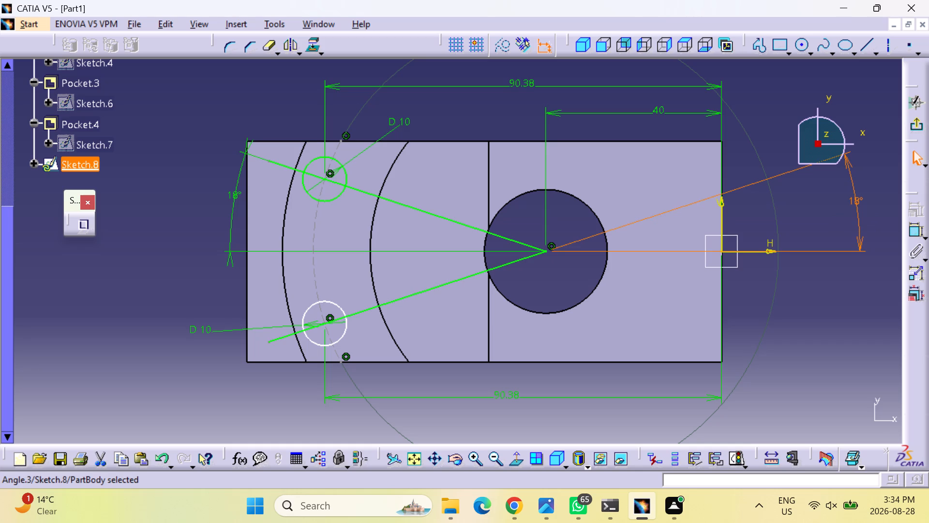
{"action": "key", "text": "Delete"}
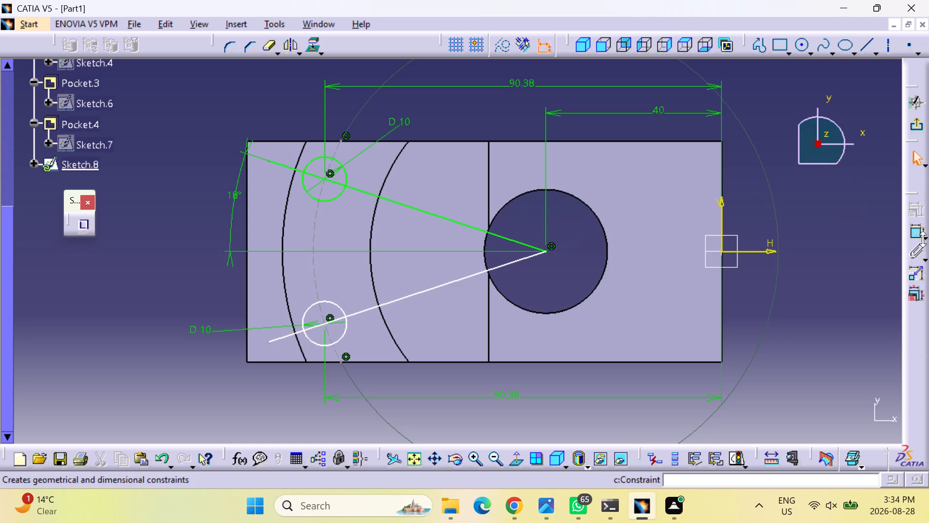
Dimension the angle between the horizontal axis and the lower inclined line, placing it beside the part's groove end.
{"action": "left_click", "coordinate": [911, 229]}
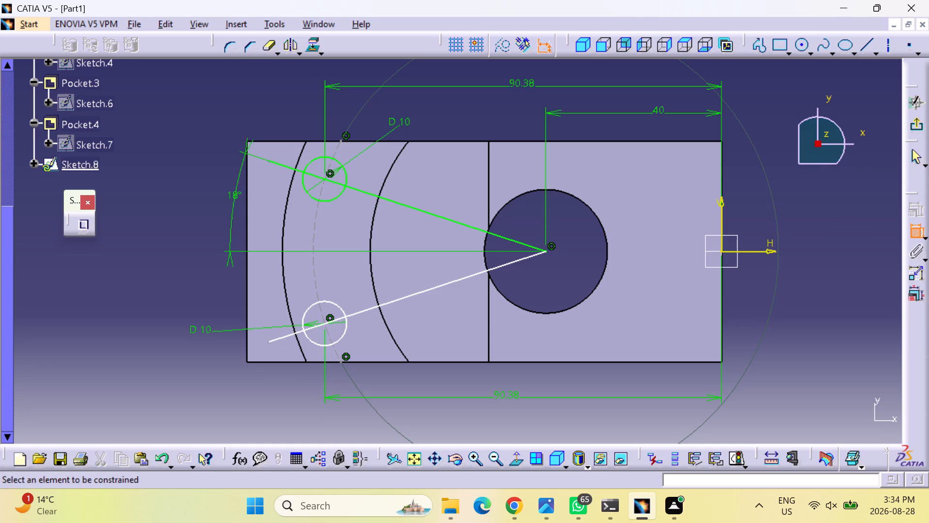
{"action": "left_click", "coordinate": [752, 249]}
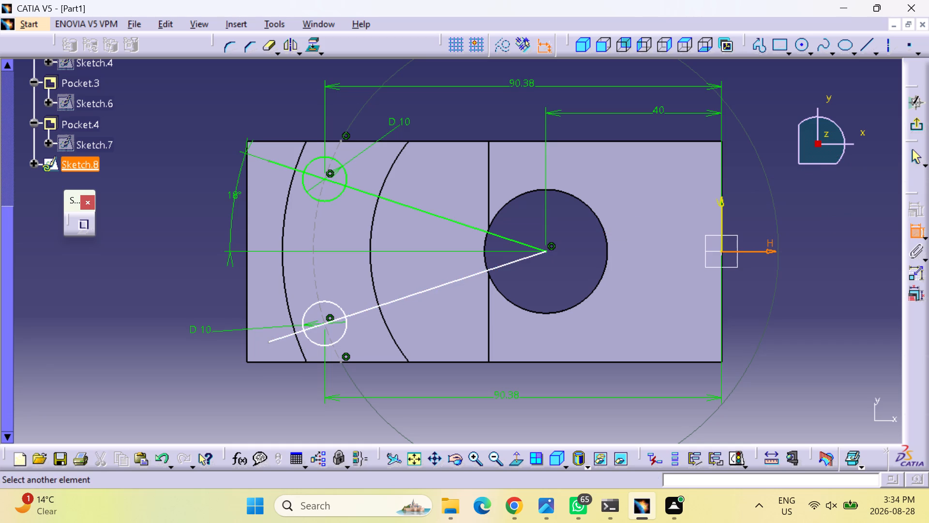
{"action": "left_click", "coordinate": [366, 312]}
{"action": "left_click", "coordinate": [229, 292]}
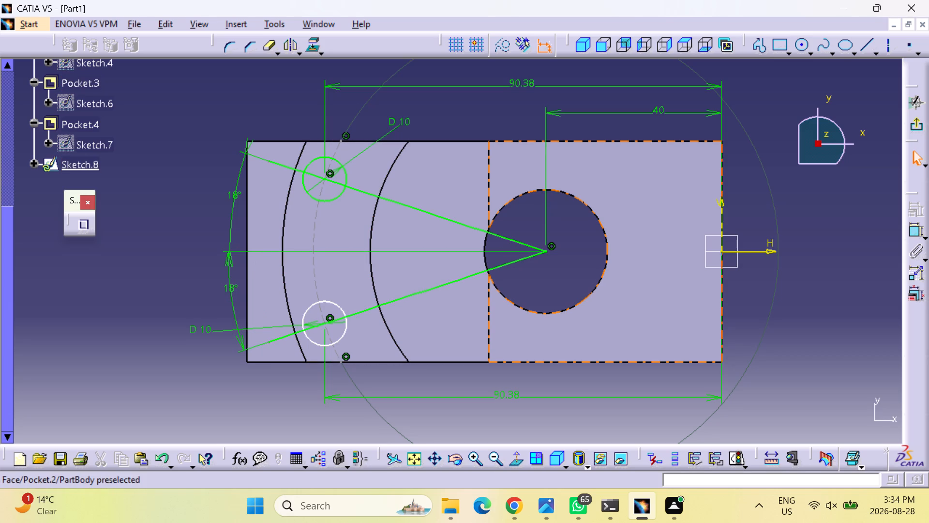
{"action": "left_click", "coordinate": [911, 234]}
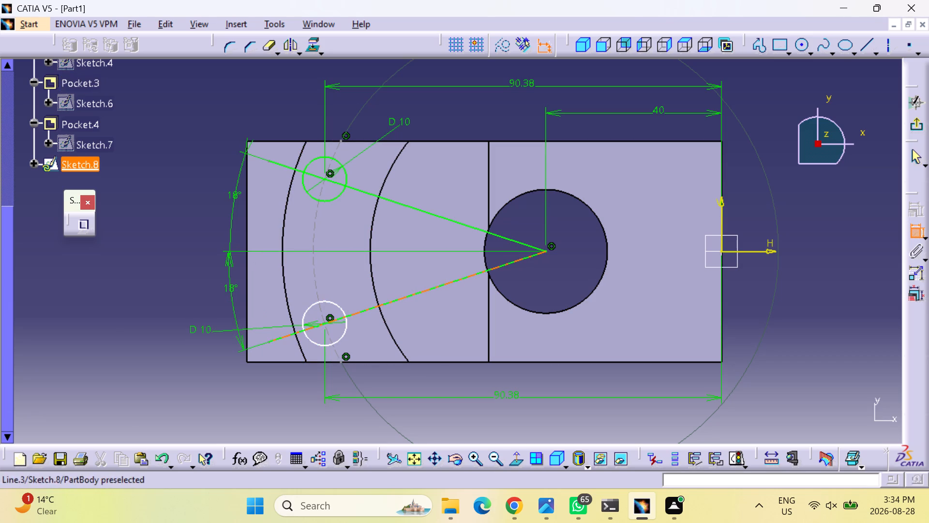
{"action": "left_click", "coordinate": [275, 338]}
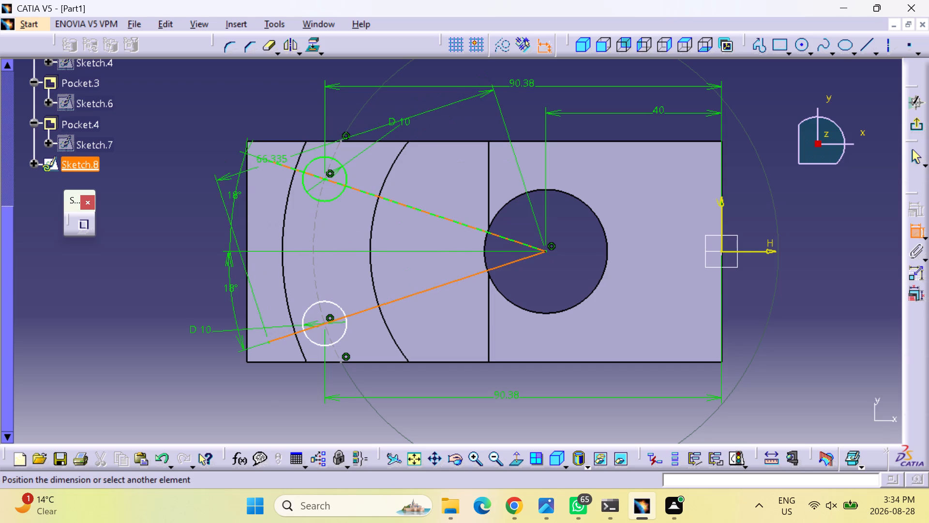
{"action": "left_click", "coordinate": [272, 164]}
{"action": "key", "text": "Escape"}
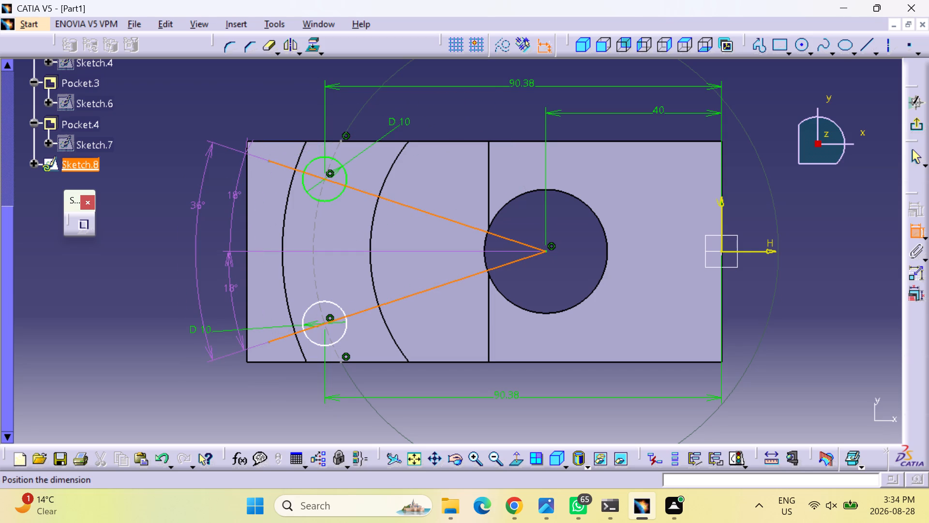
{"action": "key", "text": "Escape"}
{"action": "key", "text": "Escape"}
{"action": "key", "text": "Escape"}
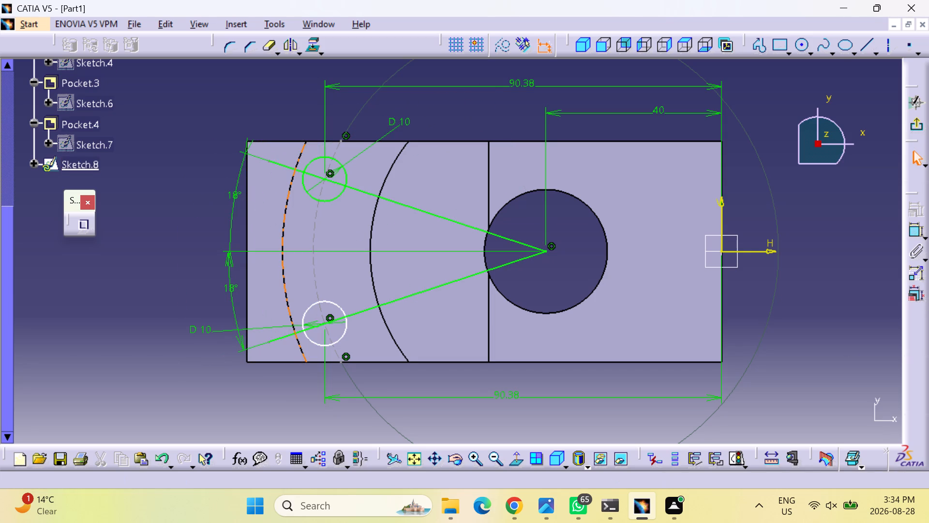
Move the lower 10 mm circle up and down, leaving its centre slightly above the lower 18° line.
{"action": "left_click_drag", "start_coordinate": [305, 313], "coordinate": [317, 281]}
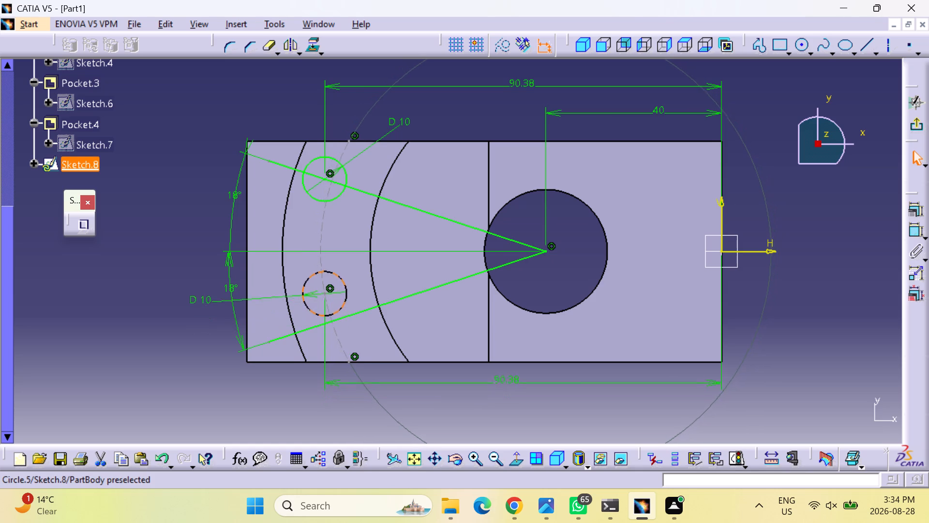
{"action": "left_click_drag", "start_coordinate": [317, 281], "coordinate": [305, 327]}
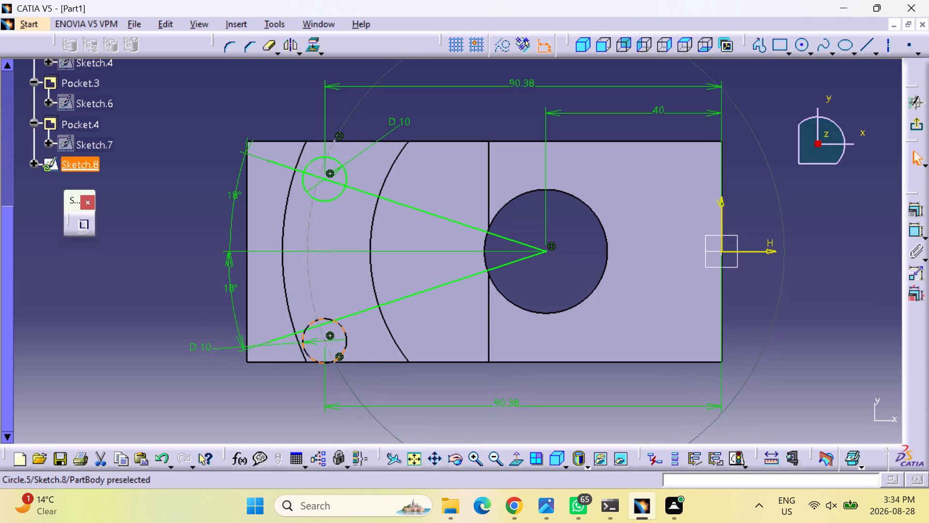
{"action": "left_click_drag", "start_coordinate": [305, 327], "coordinate": [303, 315]}
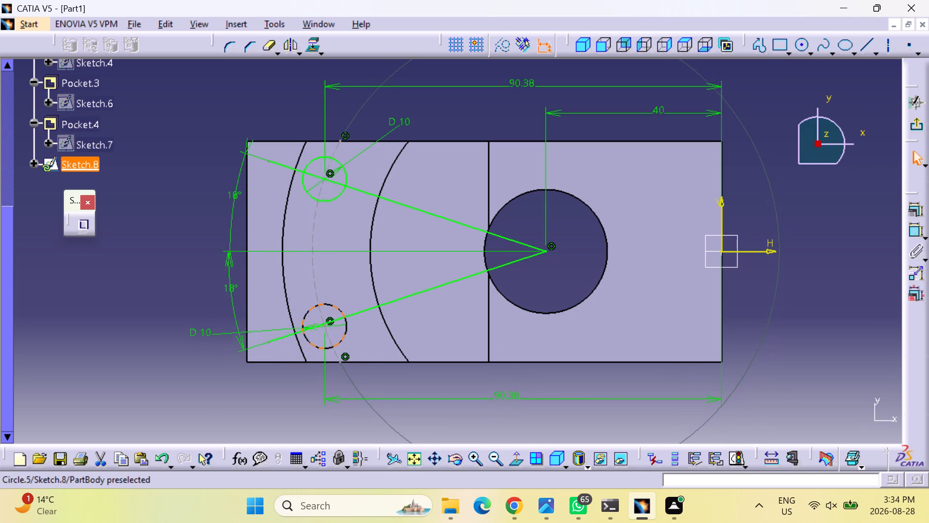
{"action": "left_click_drag", "start_coordinate": [303, 315], "coordinate": [290, 299]}
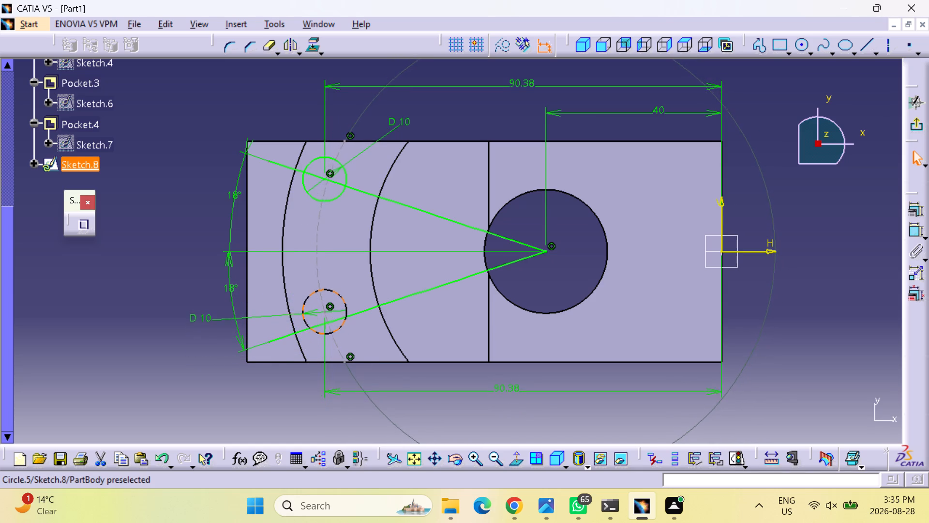
{"action": "left_click_drag", "start_coordinate": [290, 299], "coordinate": [287, 306]}
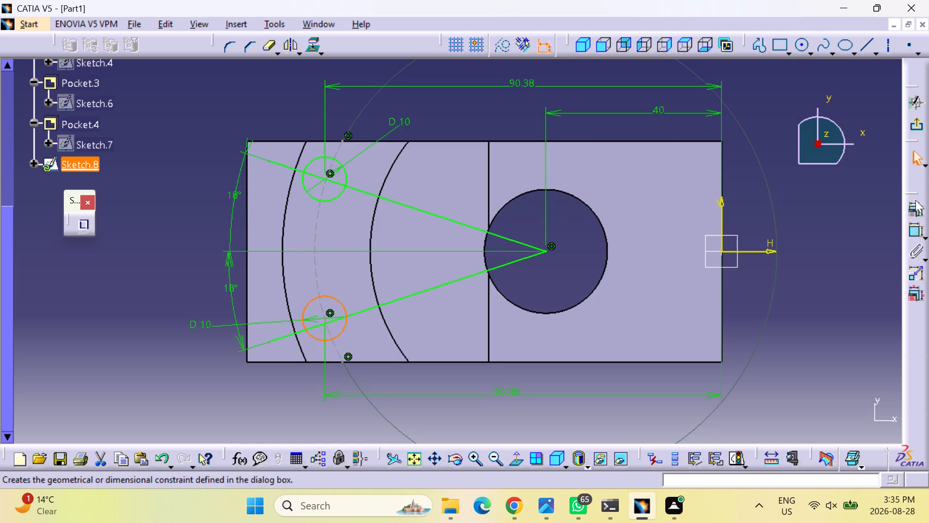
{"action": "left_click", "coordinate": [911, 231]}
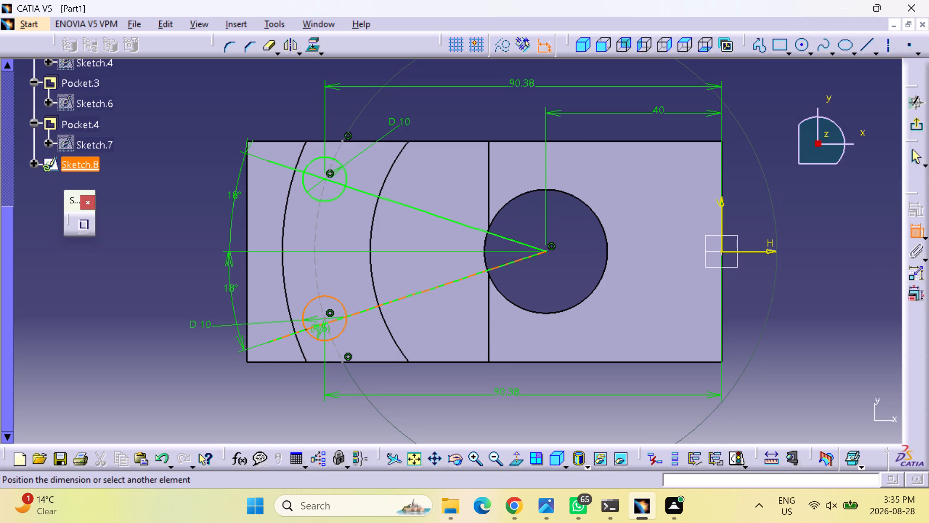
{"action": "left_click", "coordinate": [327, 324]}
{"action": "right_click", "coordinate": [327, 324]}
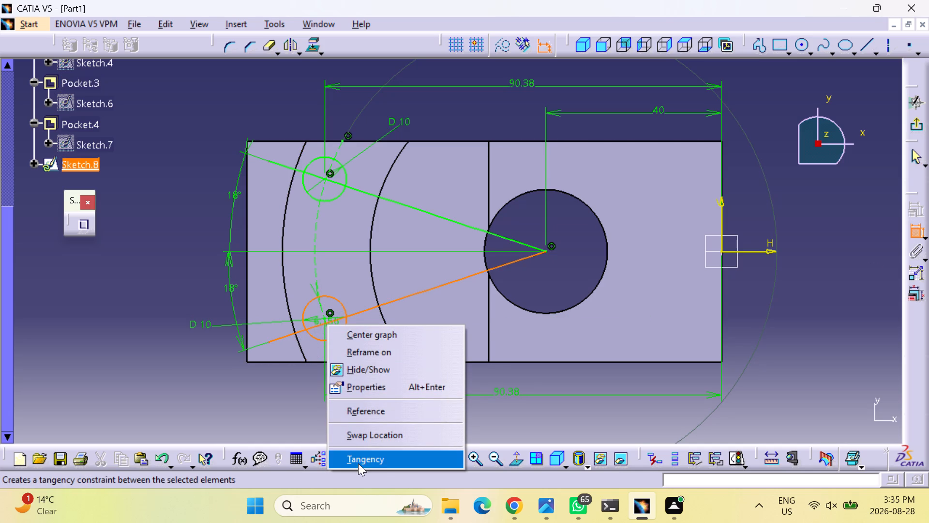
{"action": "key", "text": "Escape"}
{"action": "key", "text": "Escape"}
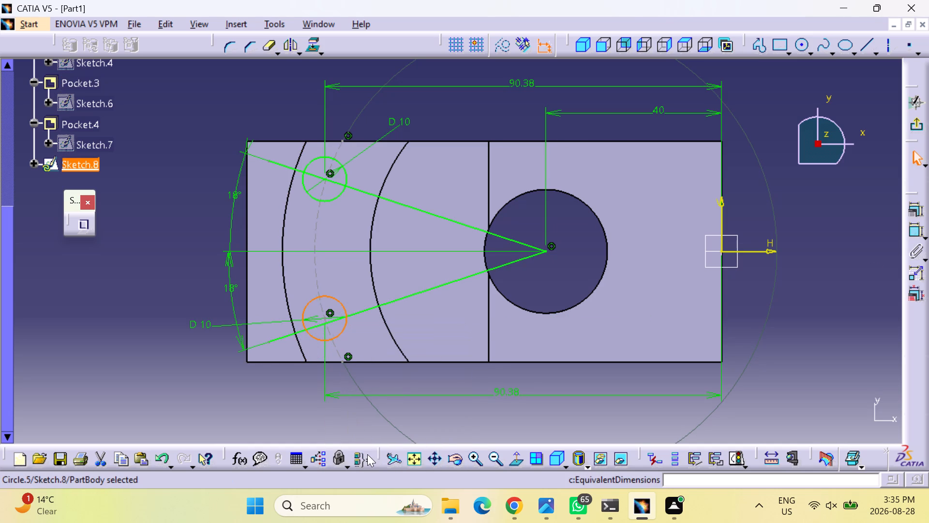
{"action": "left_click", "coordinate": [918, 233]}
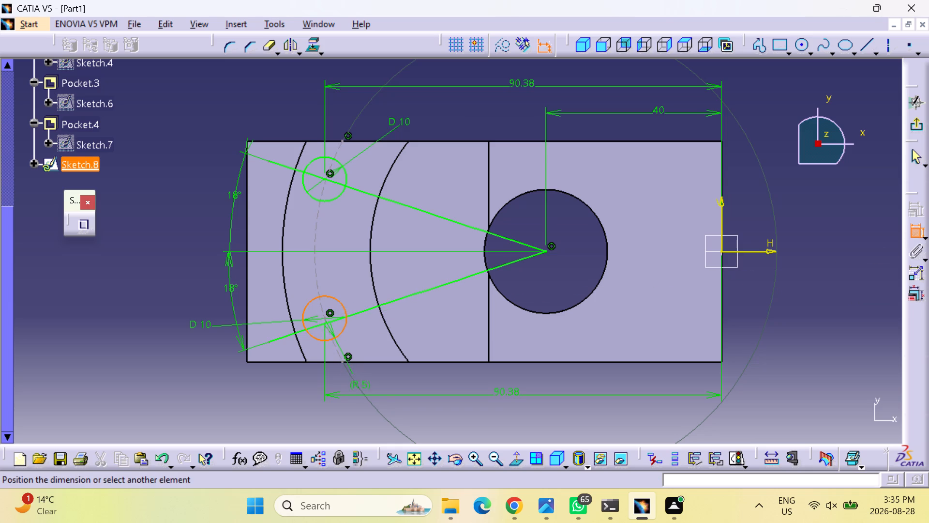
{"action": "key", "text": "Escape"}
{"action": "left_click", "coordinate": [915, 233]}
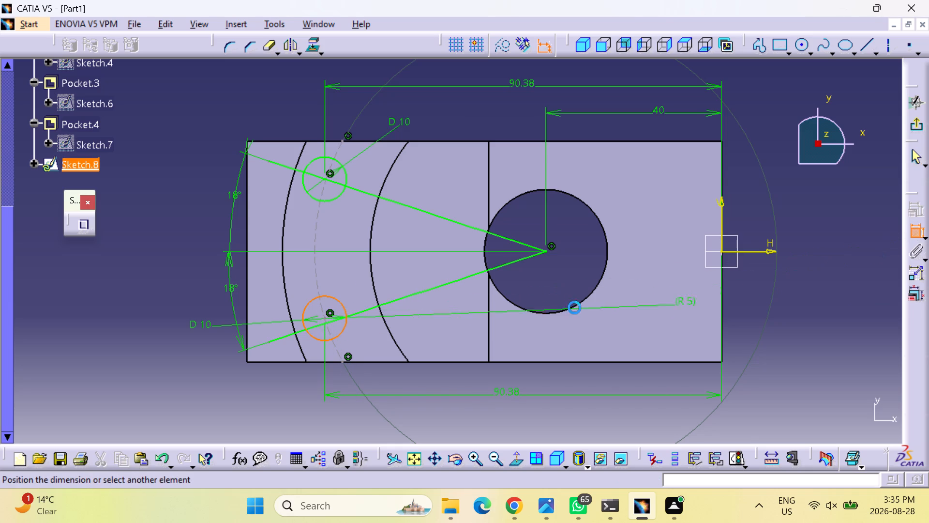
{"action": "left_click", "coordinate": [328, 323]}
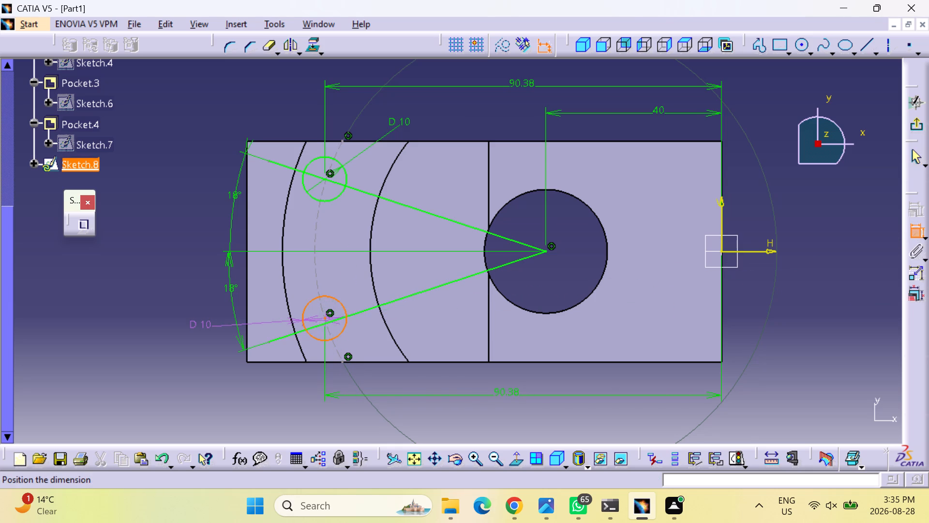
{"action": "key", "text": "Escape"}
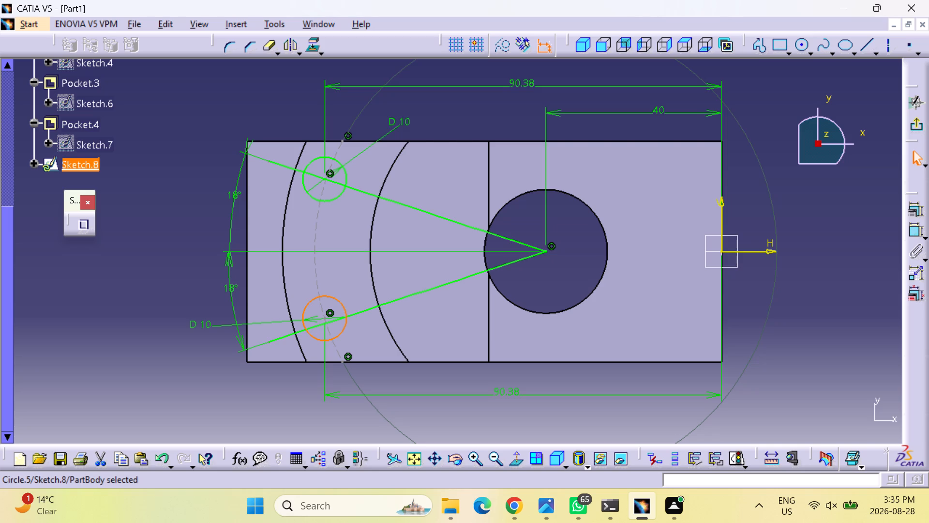
Add a radius dimension to the lower 10 mm circle.
{"action": "left_click", "coordinate": [922, 231]}
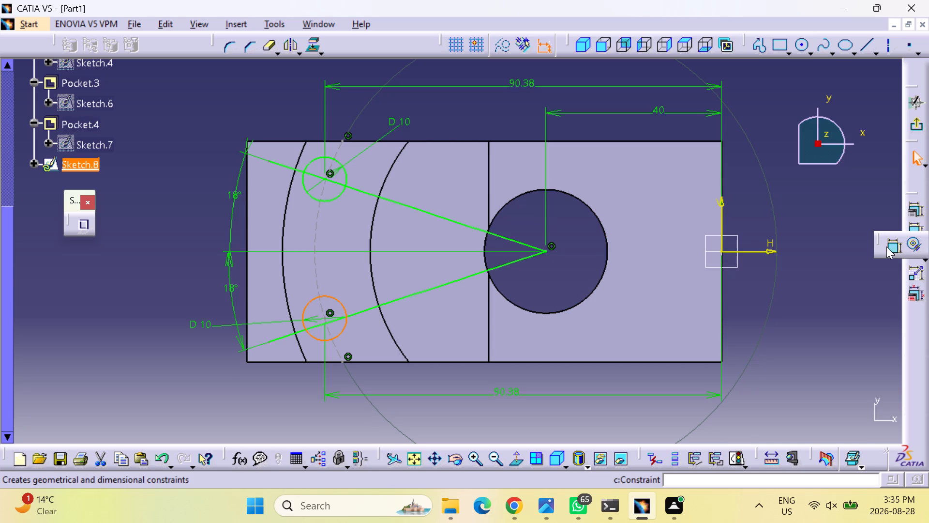
{"action": "left_click", "coordinate": [886, 247]}
{"action": "left_click", "coordinate": [888, 249]}
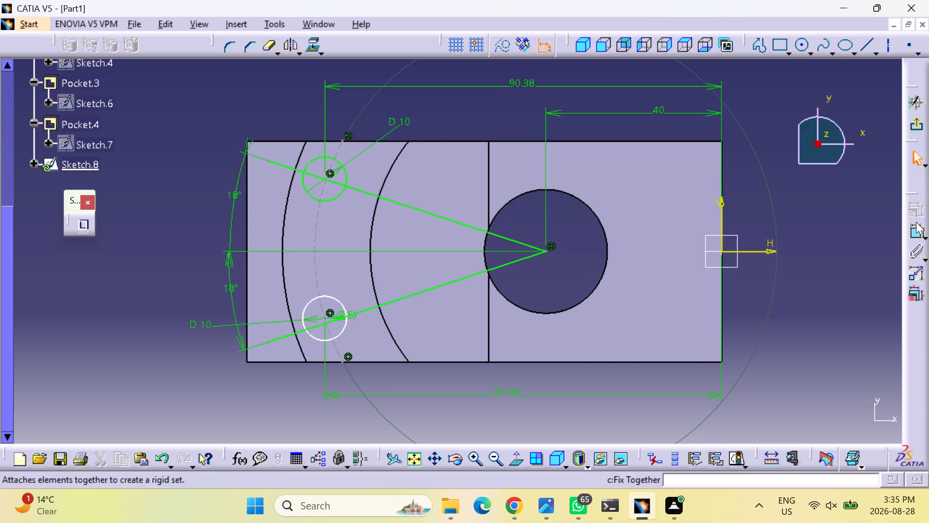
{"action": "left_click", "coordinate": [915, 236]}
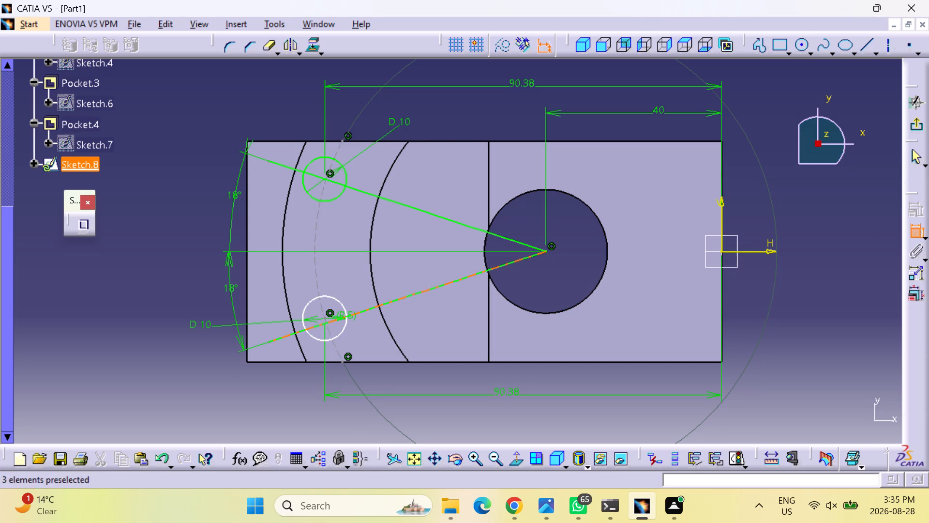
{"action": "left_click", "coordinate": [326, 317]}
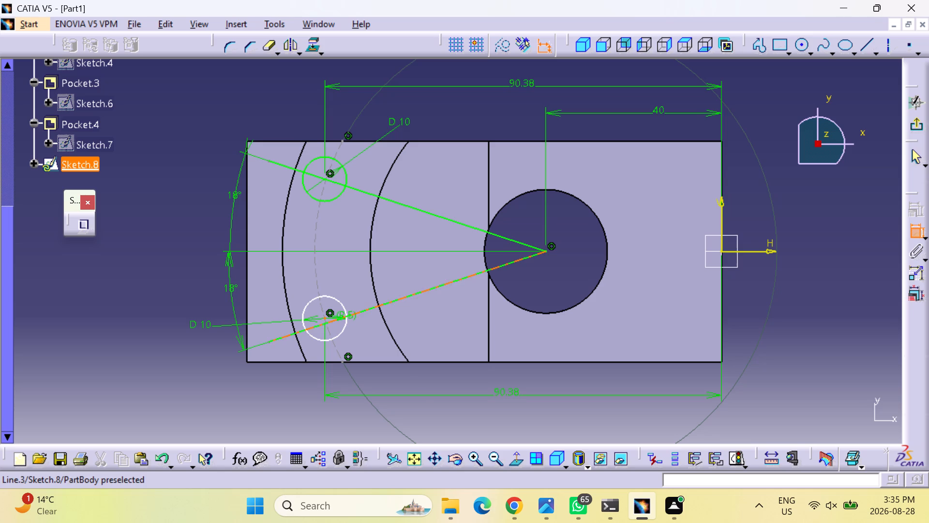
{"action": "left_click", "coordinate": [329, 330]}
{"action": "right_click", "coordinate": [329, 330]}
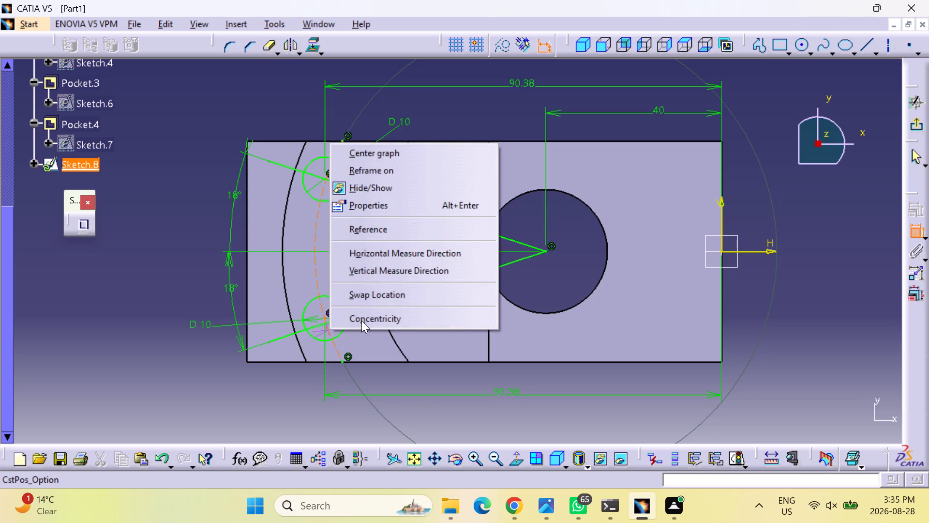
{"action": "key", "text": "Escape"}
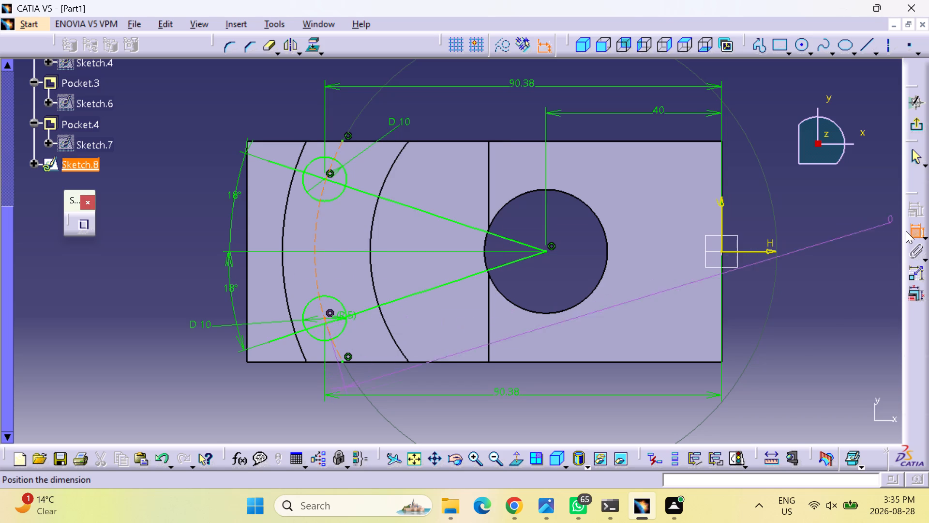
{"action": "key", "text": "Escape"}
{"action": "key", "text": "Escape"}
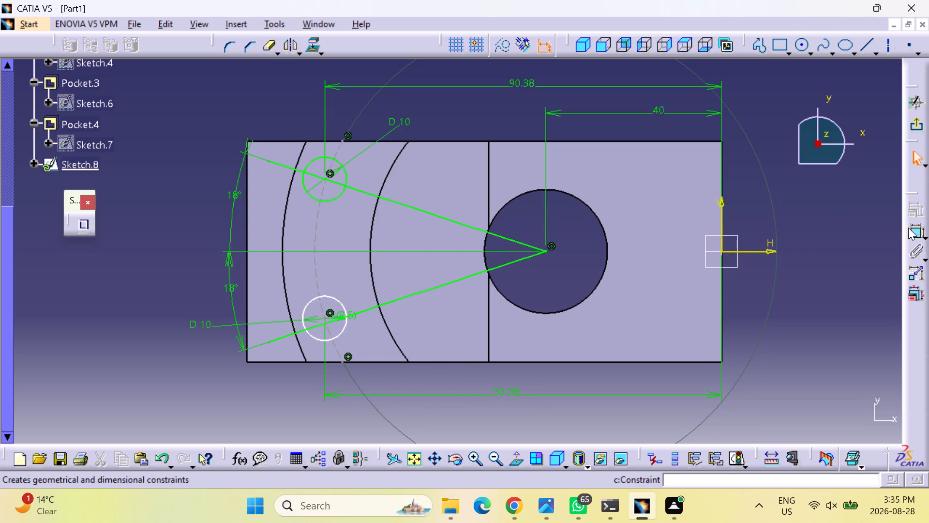
Make the lower 10 mm circle's centre coincident with the lower 18° line and exit the sketch.
{"action": "left_click", "coordinate": [917, 233]}
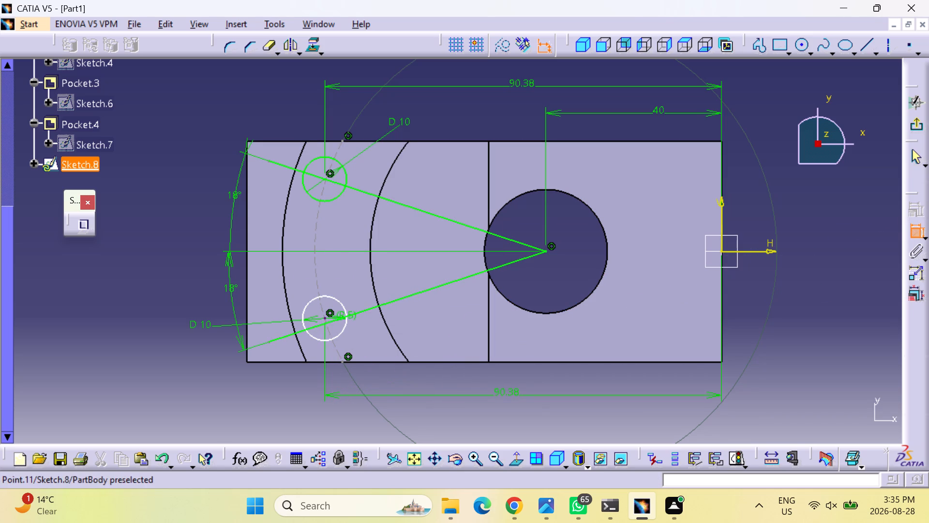
{"action": "left_click", "coordinate": [323, 319]}
{"action": "left_click", "coordinate": [325, 323]}
{"action": "right_click", "coordinate": [325, 339]}
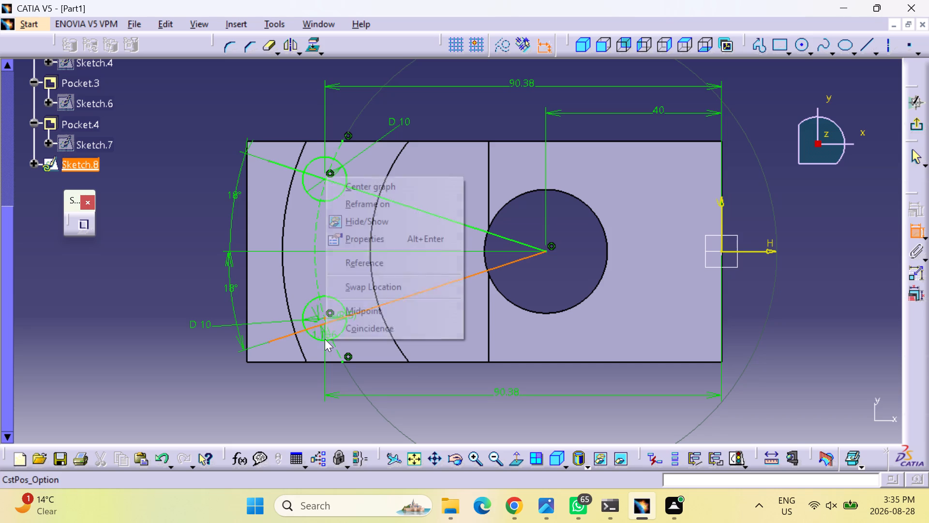
{"action": "left_click", "coordinate": [372, 326]}
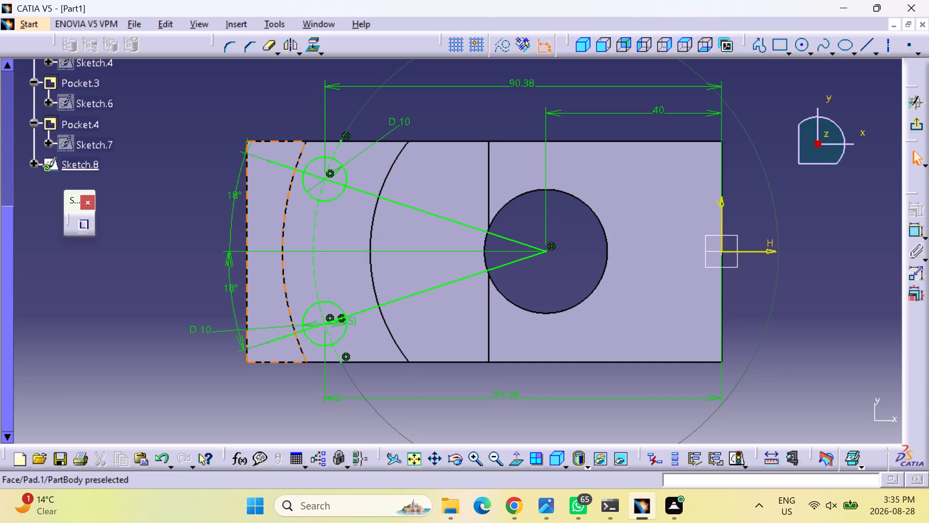
{"action": "left_click", "coordinate": [918, 127]}
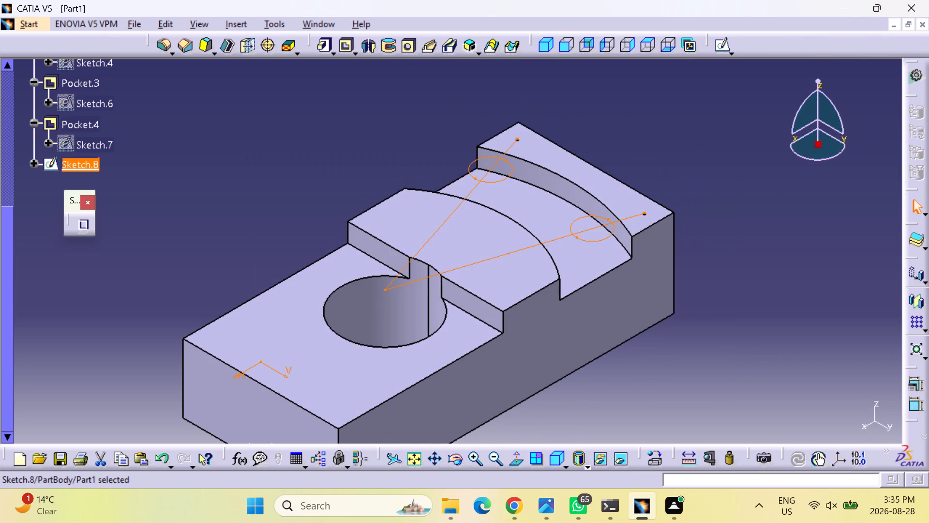
Inspect the two circles and inclined lines on the solid part from several viewing angles.
{"action": "middle_click_drag", "start_coordinate": [666, 223], "coordinate": [659, 307]}
{"action": "right_click_drag", "start_coordinate": [666, 223], "coordinate": [659, 307]}
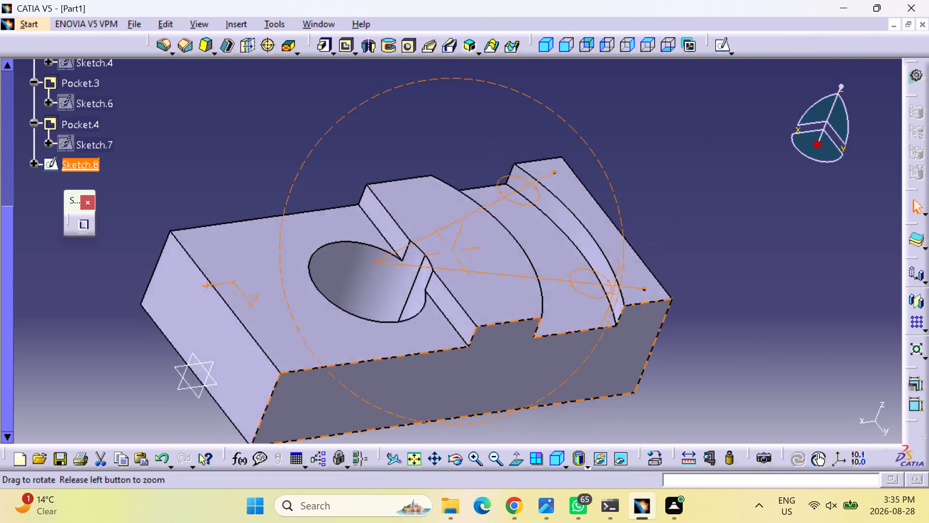
{"action": "middle_click_drag", "start_coordinate": [659, 307], "coordinate": [107, 276]}
{"action": "right_click_drag", "start_coordinate": [659, 307], "coordinate": [107, 276]}
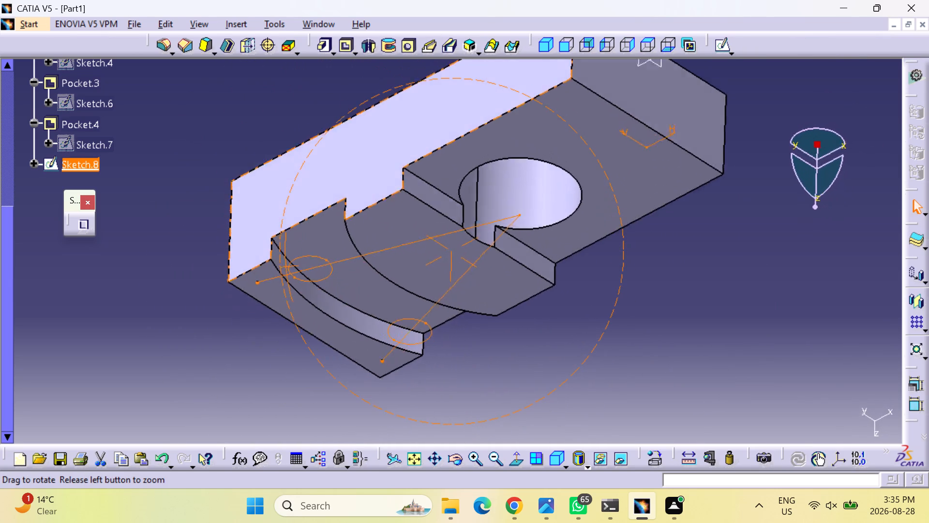
{"action": "middle_click_drag", "start_coordinate": [107, 276], "coordinate": [559, 167]}
{"action": "right_click_drag", "start_coordinate": [107, 276], "coordinate": [559, 167]}
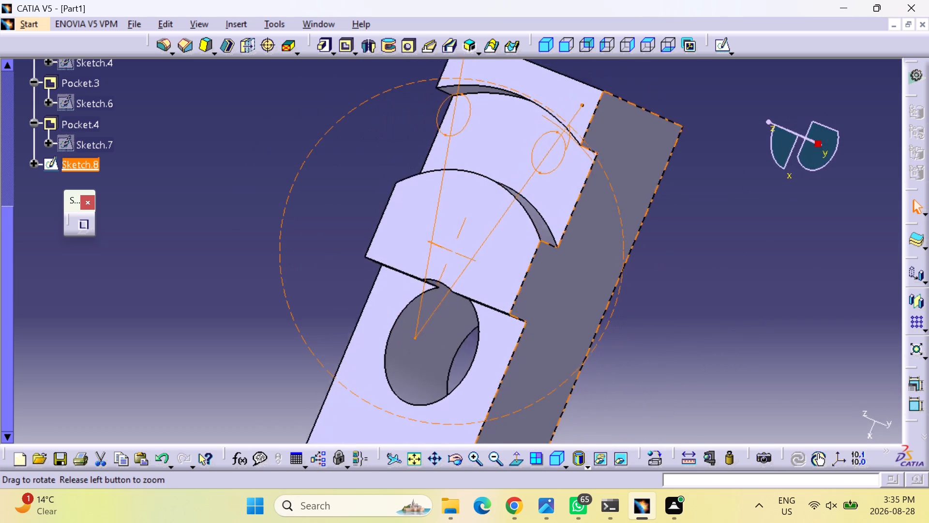
{"action": "middle_click_drag", "start_coordinate": [559, 167], "coordinate": [609, 311]}
{"action": "right_click_drag", "start_coordinate": [559, 167], "coordinate": [609, 311]}
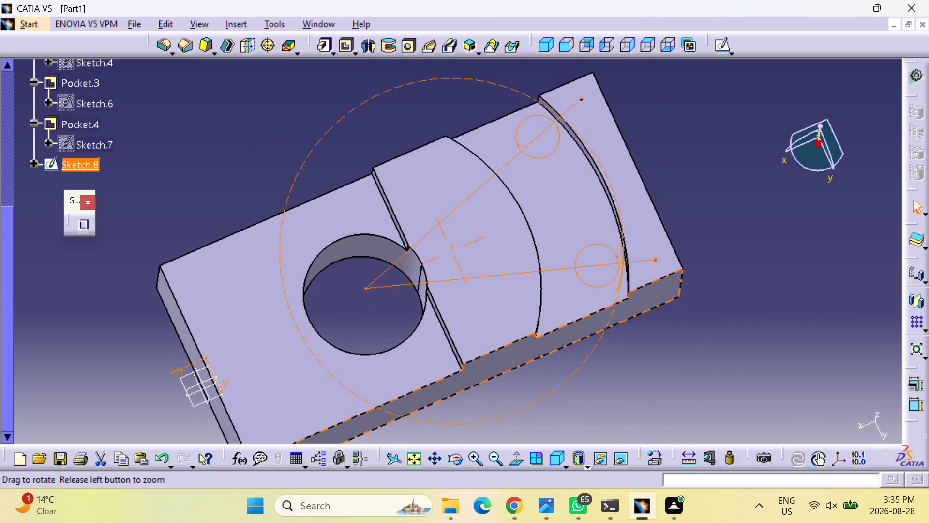
{"action": "middle_click_drag", "start_coordinate": [609, 311], "coordinate": [608, 313]}
{"action": "right_click_drag", "start_coordinate": [609, 311], "coordinate": [608, 313]}
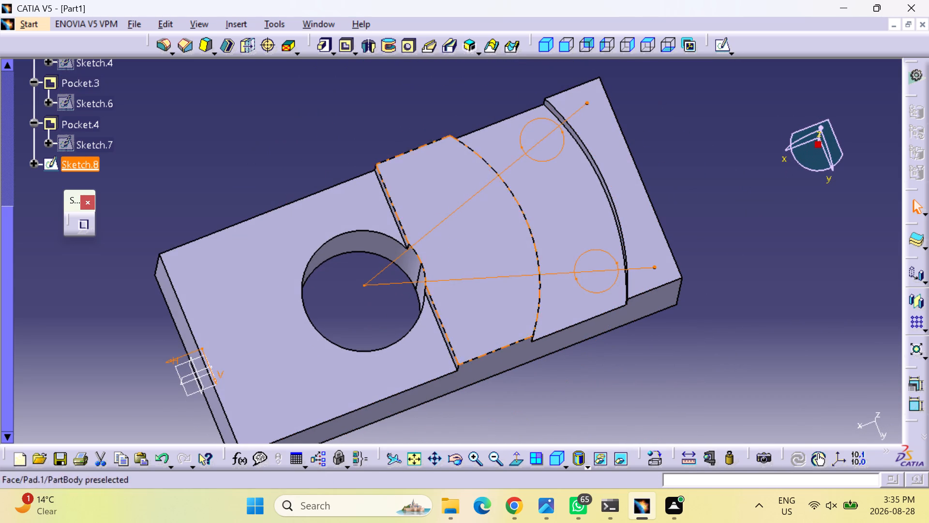
Reopen the sketch containing the two 10 mm circles for editing.
{"action": "double_click", "coordinate": [512, 162]}
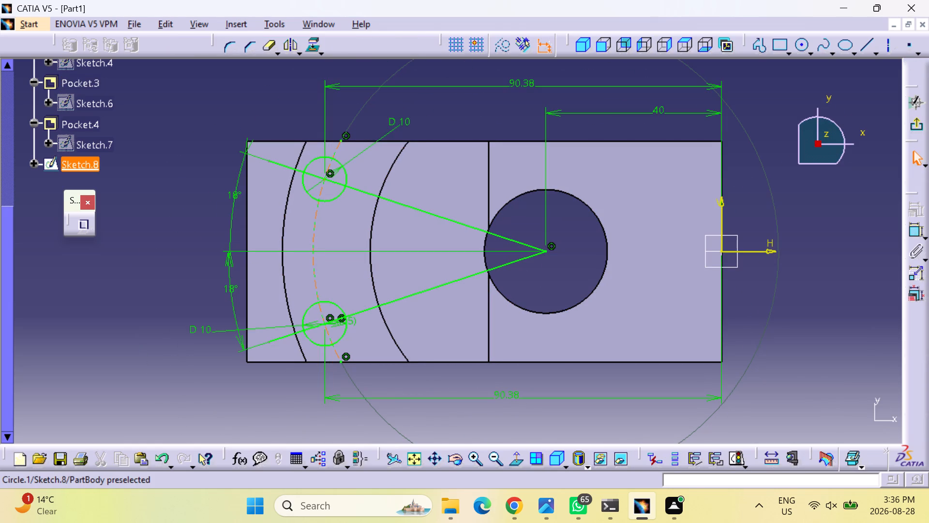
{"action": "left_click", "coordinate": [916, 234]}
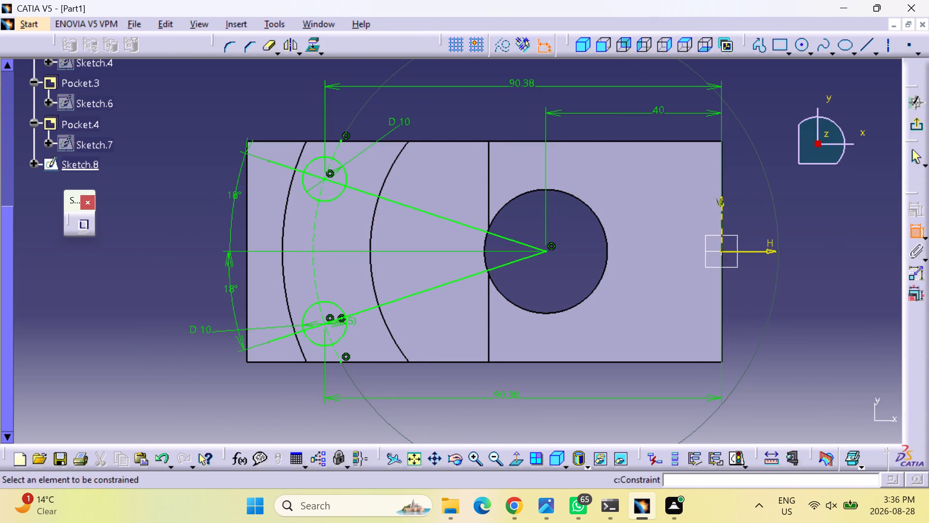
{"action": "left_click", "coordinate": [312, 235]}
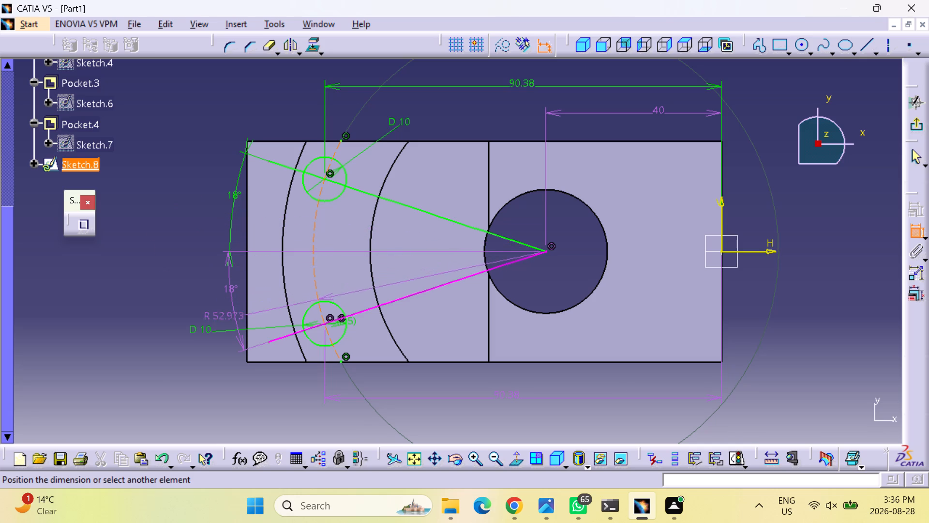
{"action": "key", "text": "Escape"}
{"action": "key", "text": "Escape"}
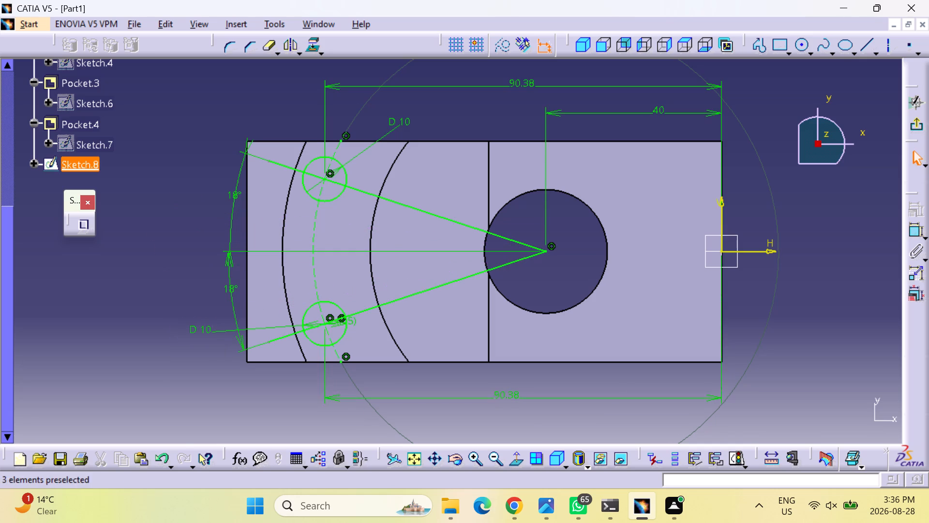
Delete both 90.38 mm distance dimensions between the 10 mm circles' centres and the vertical axis.
{"action": "left_click", "coordinate": [511, 396]}
{"action": "key", "text": "Delete"}
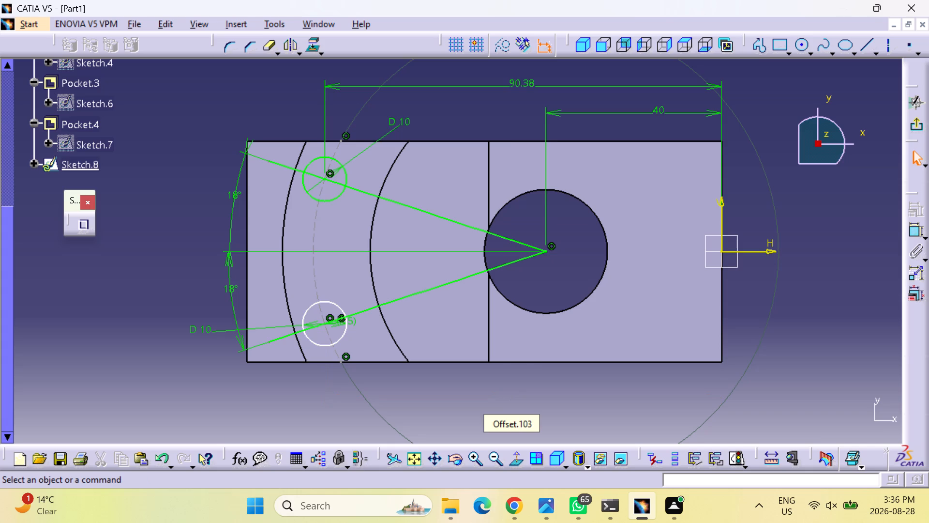
{"action": "left_click", "coordinate": [521, 82]}
{"action": "key", "text": "Delete"}
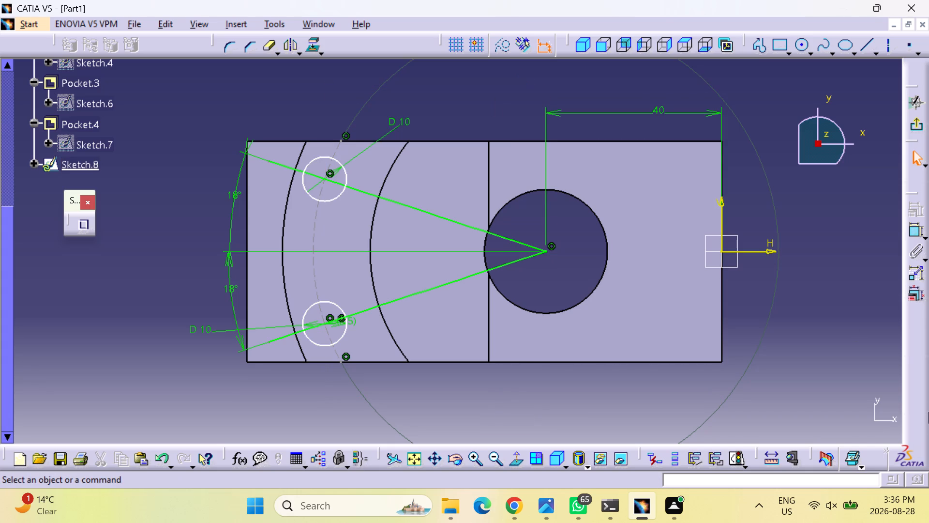
Add a radius dimension to the dashed construction arc in the groove and set it to 50 mm.
{"action": "left_click", "coordinate": [913, 233]}
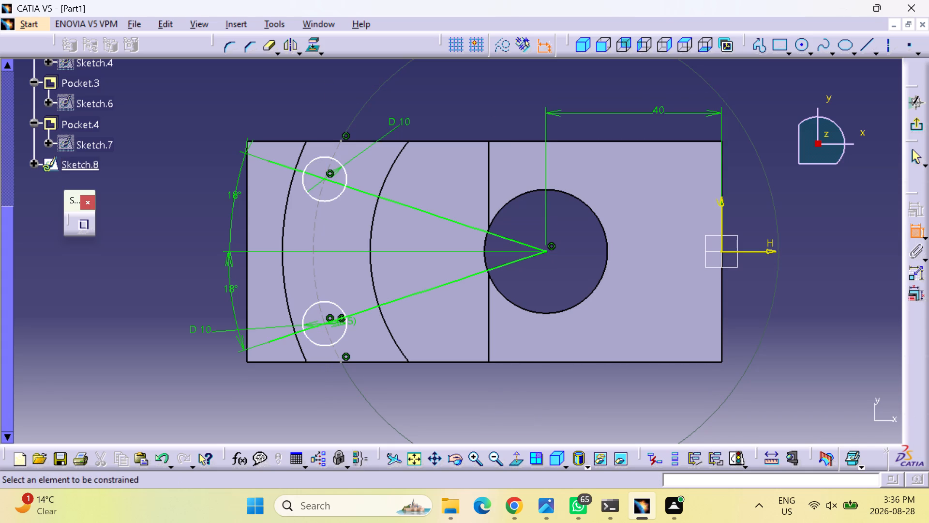
{"action": "left_click", "coordinate": [313, 227]}
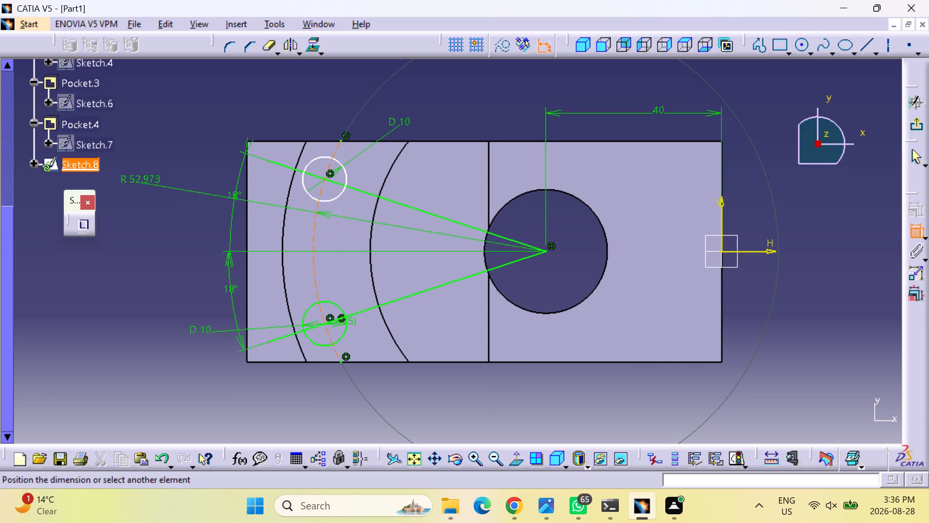
{"action": "left_click", "coordinate": [168, 207]}
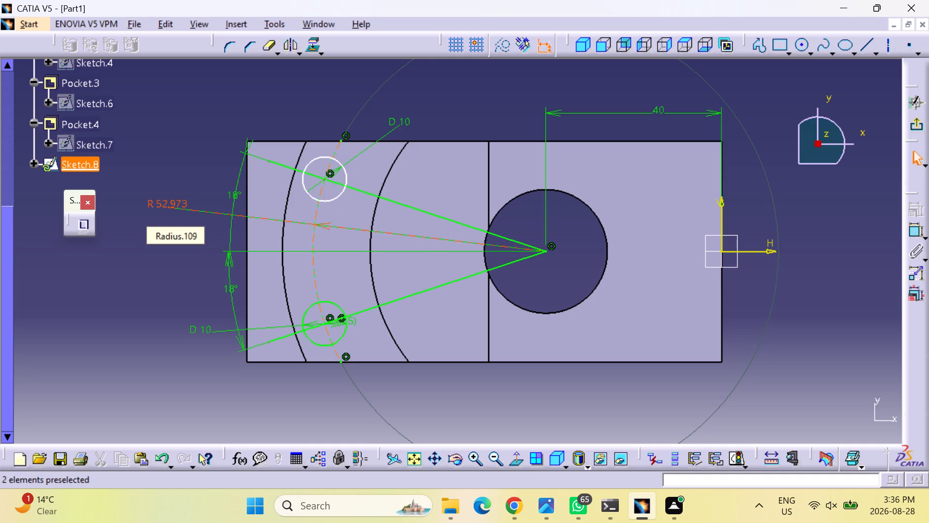
{"action": "left_click", "coordinate": [175, 210]}
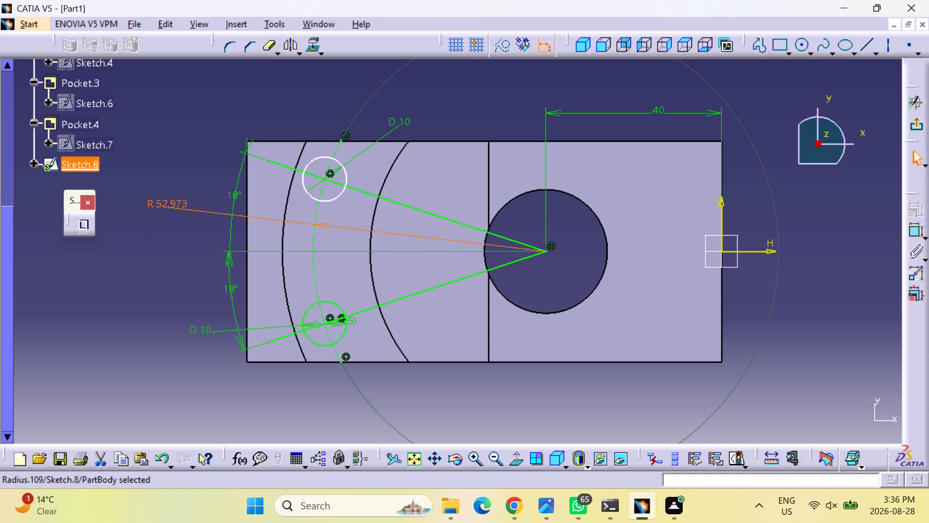
{"action": "double_click", "coordinate": [186, 200]}
{"action": "type", "text": "50"}
{"action": "key", "text": "Return"}
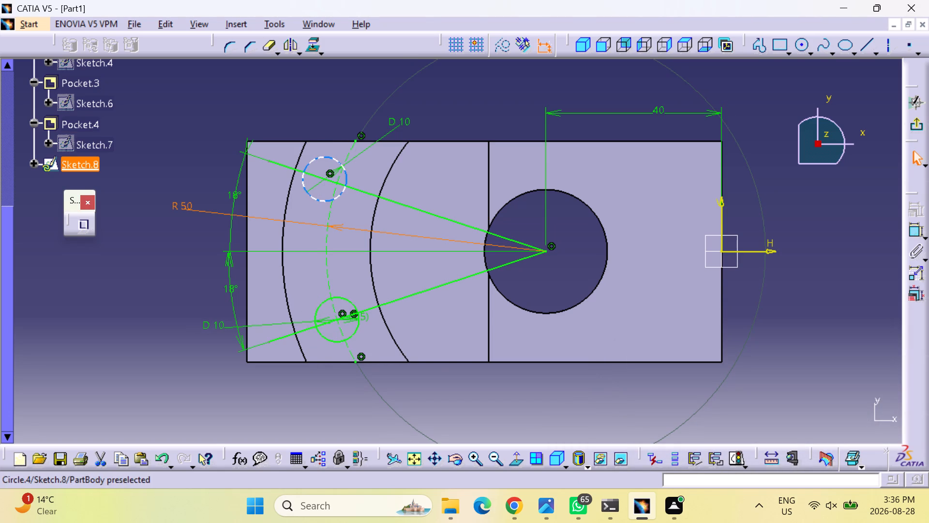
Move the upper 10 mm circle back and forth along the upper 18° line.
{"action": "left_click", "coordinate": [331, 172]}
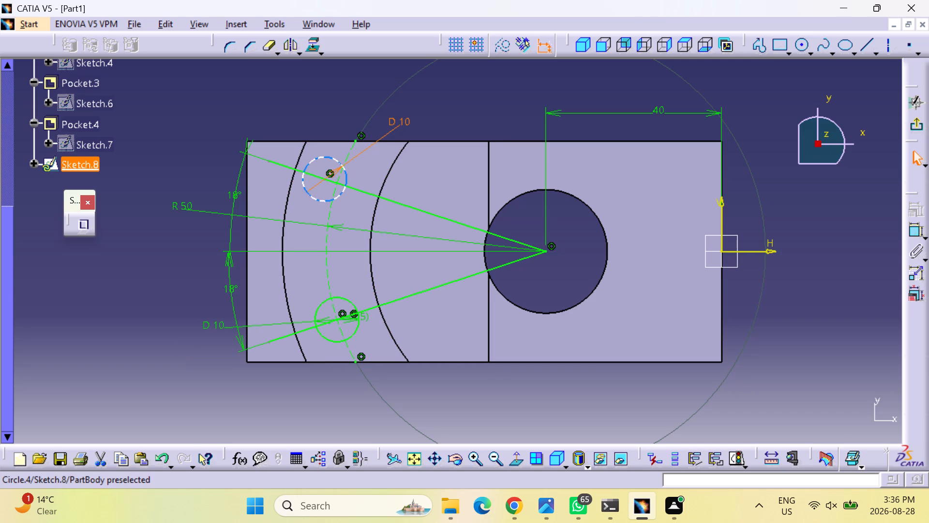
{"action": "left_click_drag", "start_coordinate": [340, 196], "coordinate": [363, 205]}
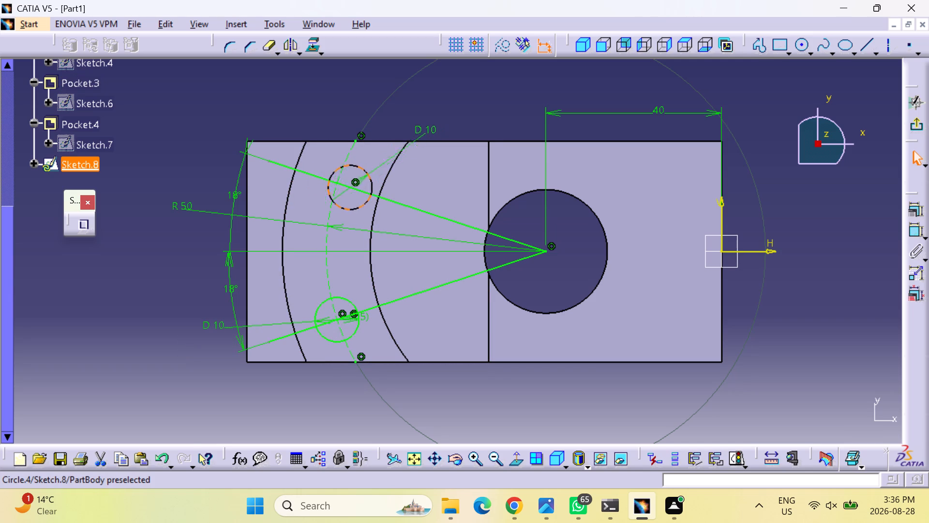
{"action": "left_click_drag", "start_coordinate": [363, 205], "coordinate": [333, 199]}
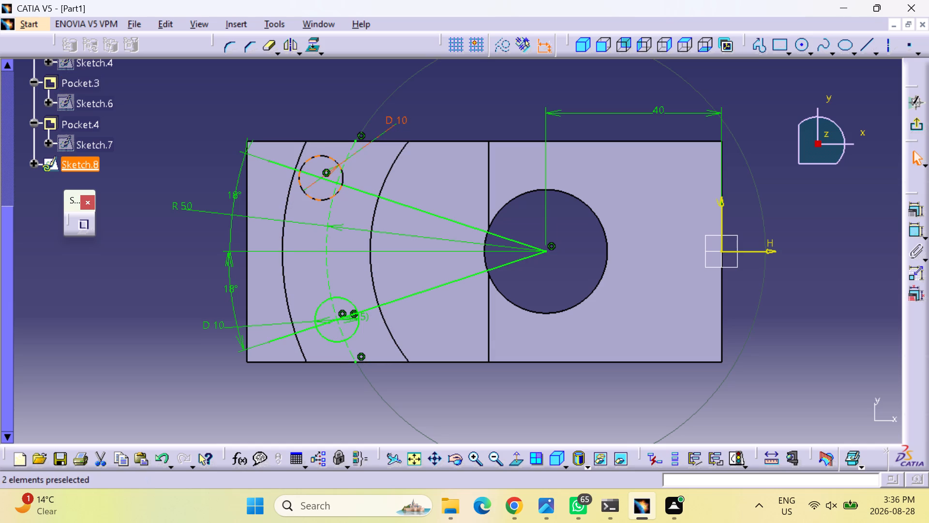
Make the upper 10 mm circle's centre coincident with the R 50 construction arc, then exit the sketch.
{"action": "left_click", "coordinate": [320, 179]}
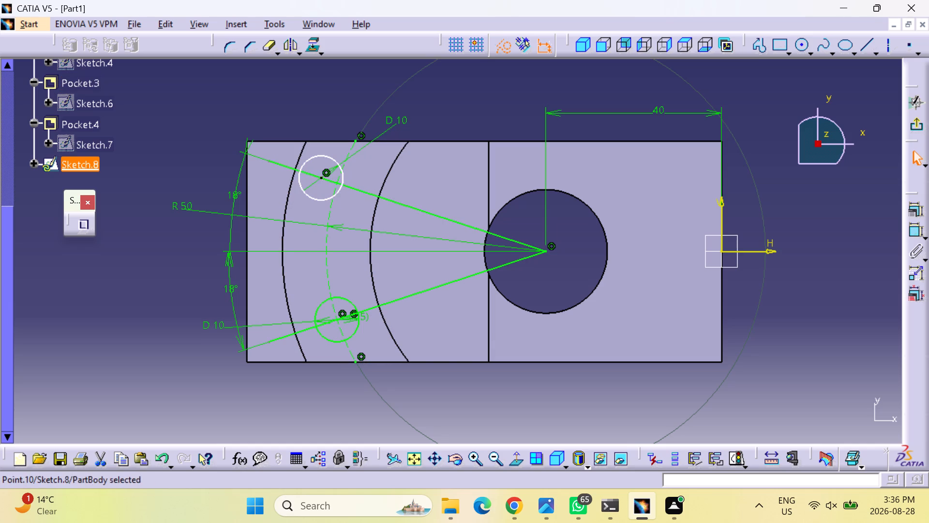
{"action": "left_click", "coordinate": [914, 229]}
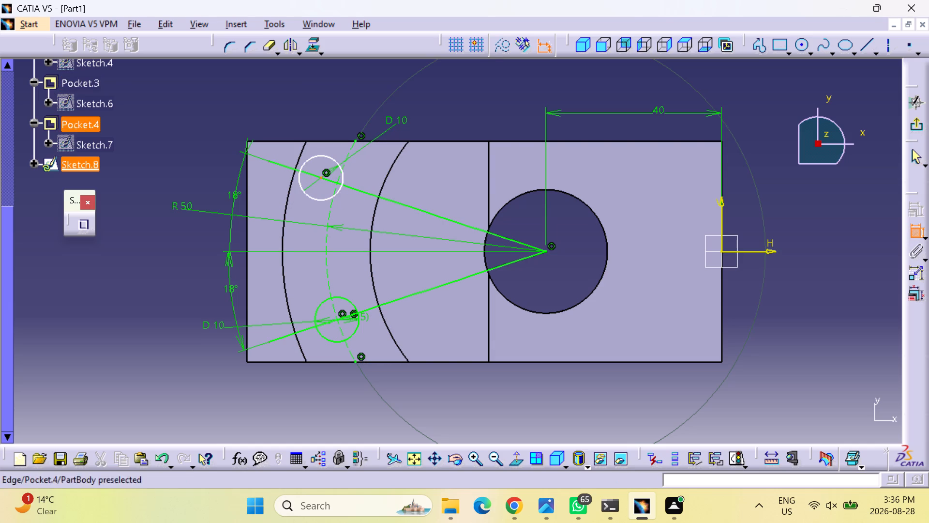
{"action": "left_click", "coordinate": [331, 206]}
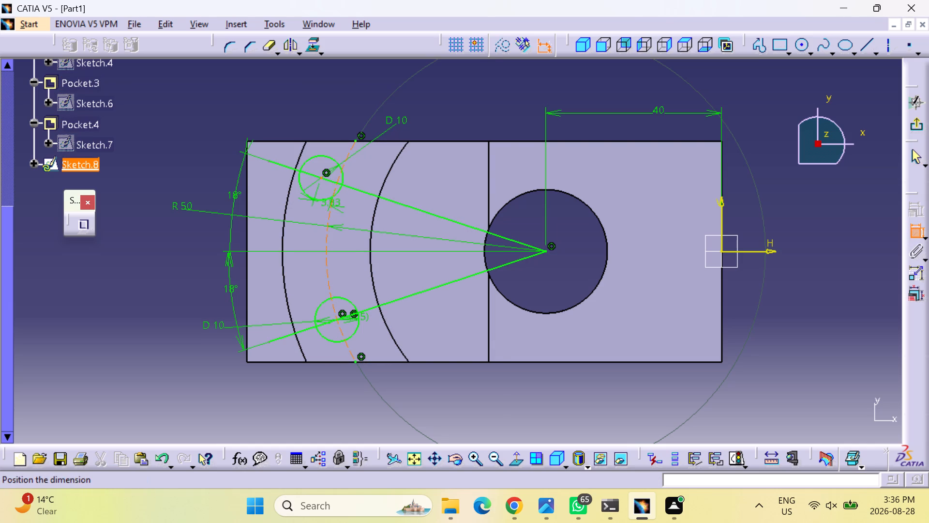
{"action": "right_click", "coordinate": [331, 206]}
{"action": "left_click", "coordinate": [379, 402]}
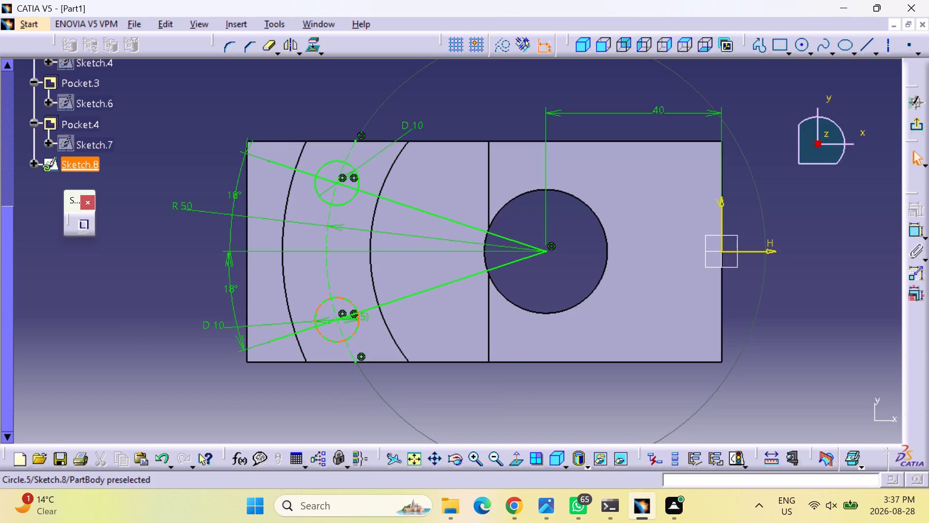
{"action": "left_click_drag", "start_coordinate": [341, 340], "coordinate": [336, 336]}
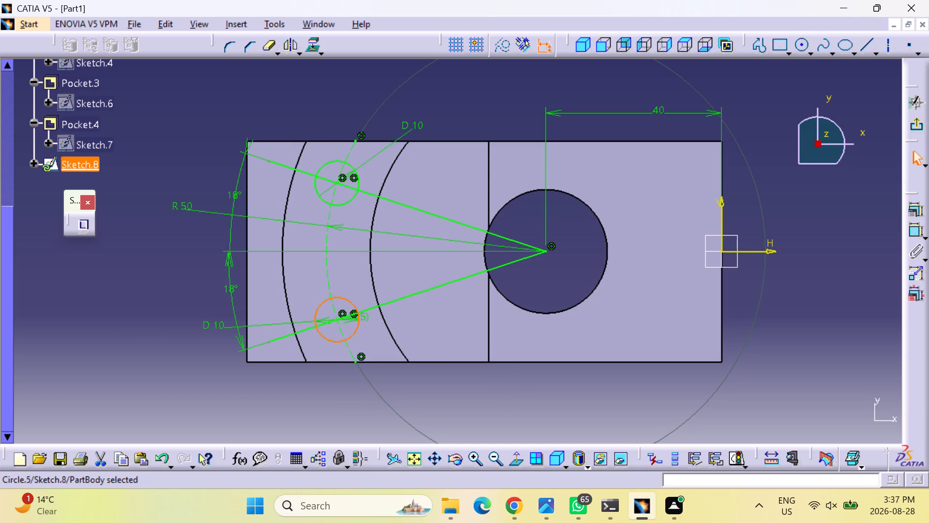
{"action": "left_click", "coordinate": [920, 123]}
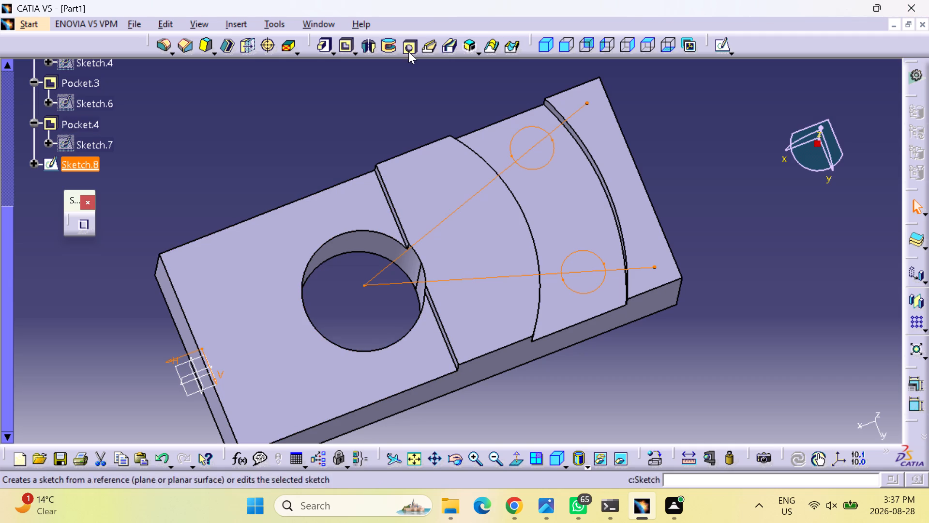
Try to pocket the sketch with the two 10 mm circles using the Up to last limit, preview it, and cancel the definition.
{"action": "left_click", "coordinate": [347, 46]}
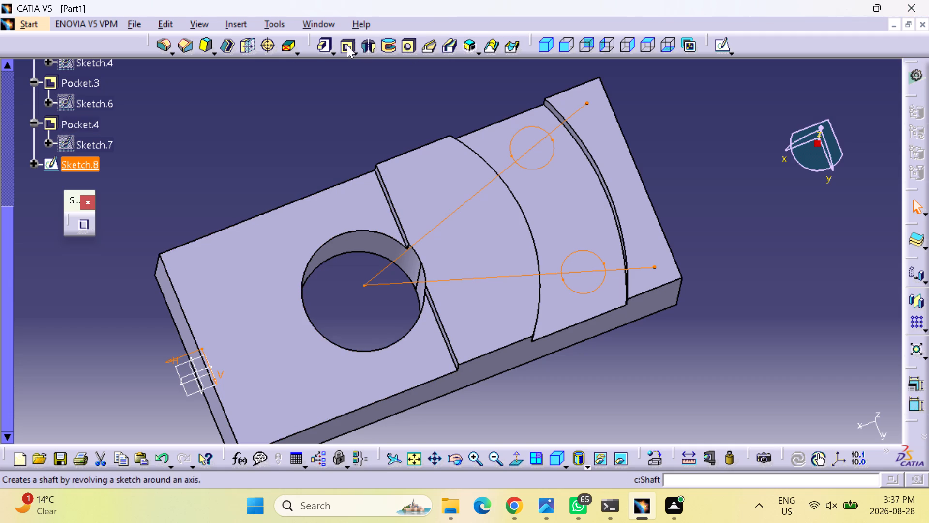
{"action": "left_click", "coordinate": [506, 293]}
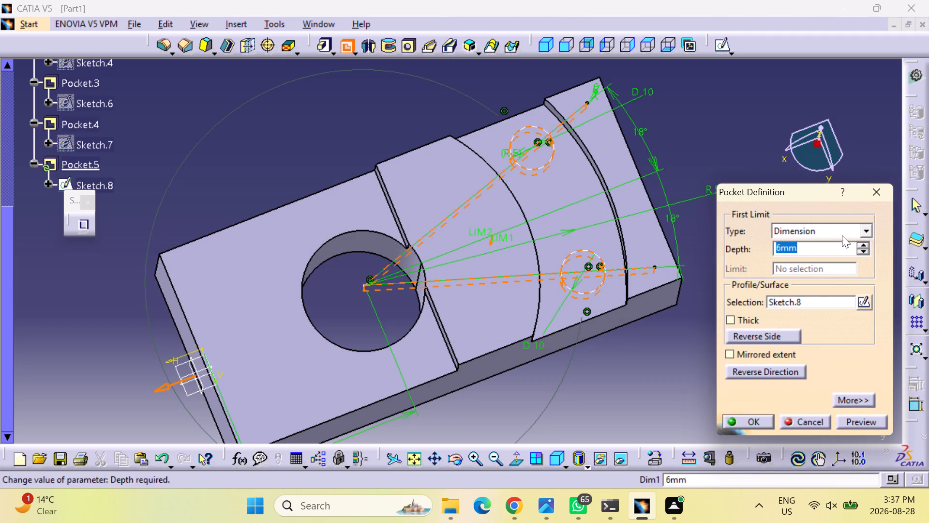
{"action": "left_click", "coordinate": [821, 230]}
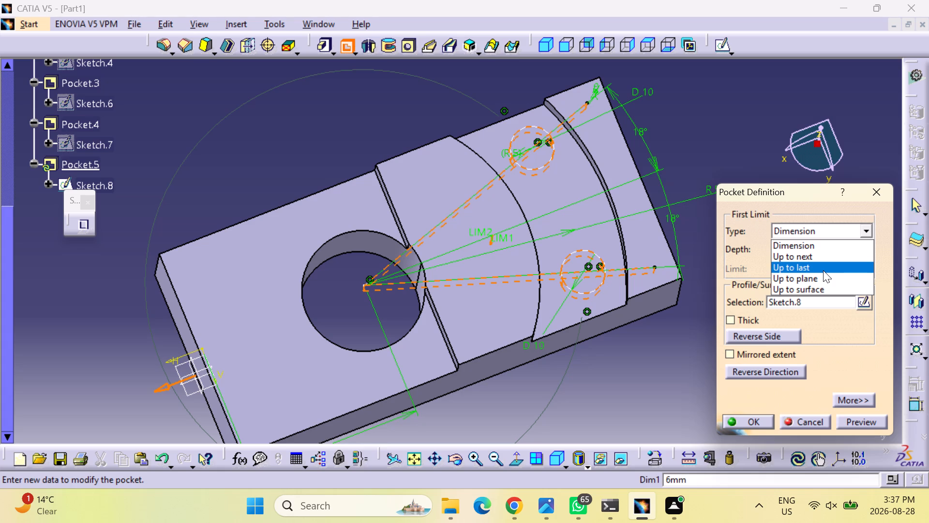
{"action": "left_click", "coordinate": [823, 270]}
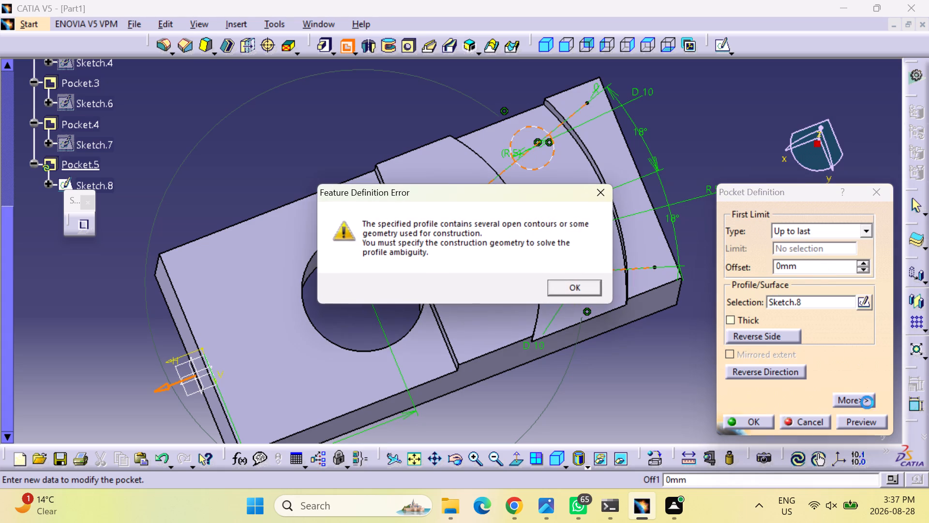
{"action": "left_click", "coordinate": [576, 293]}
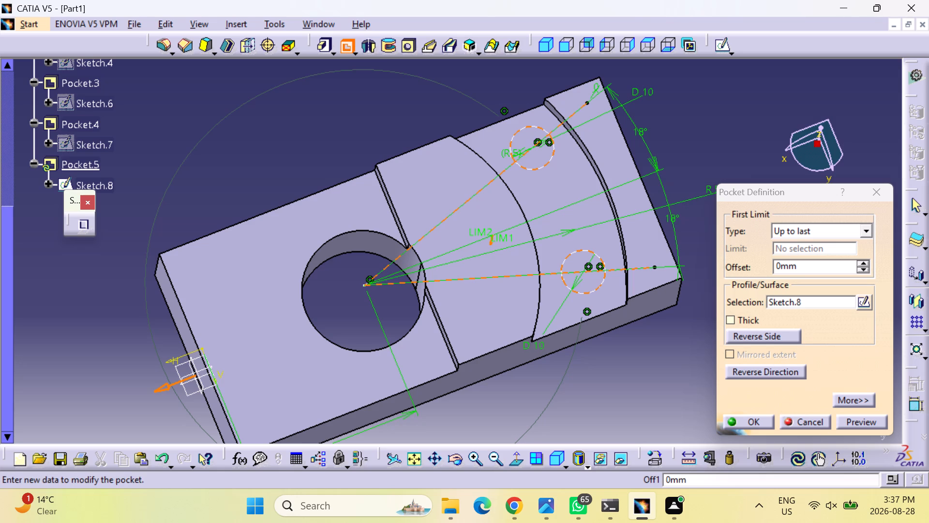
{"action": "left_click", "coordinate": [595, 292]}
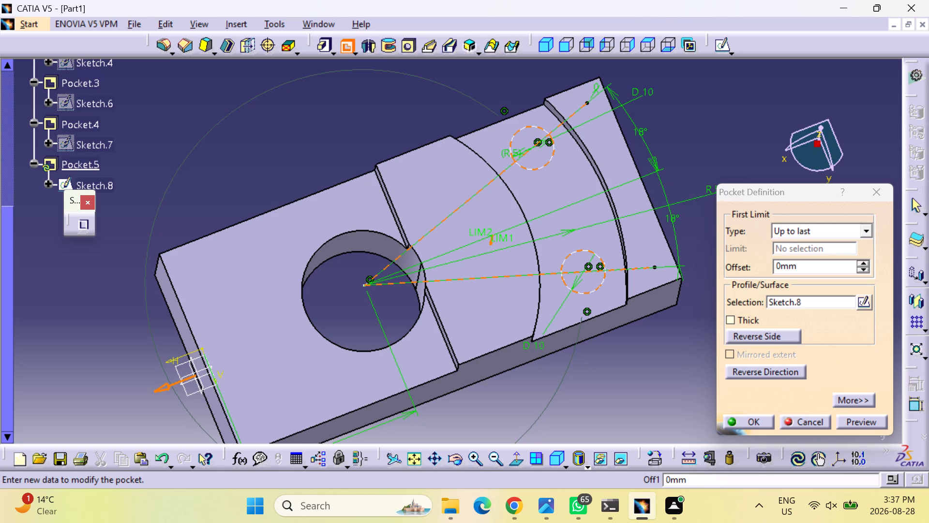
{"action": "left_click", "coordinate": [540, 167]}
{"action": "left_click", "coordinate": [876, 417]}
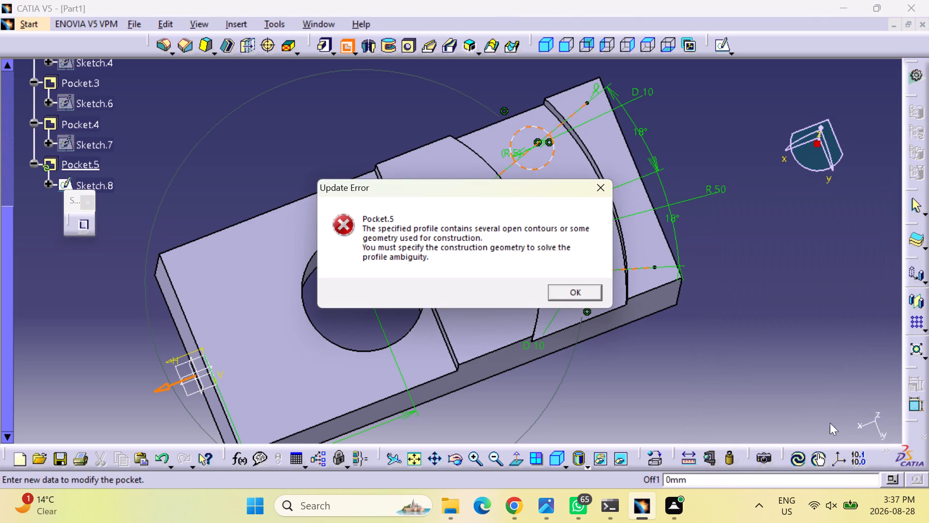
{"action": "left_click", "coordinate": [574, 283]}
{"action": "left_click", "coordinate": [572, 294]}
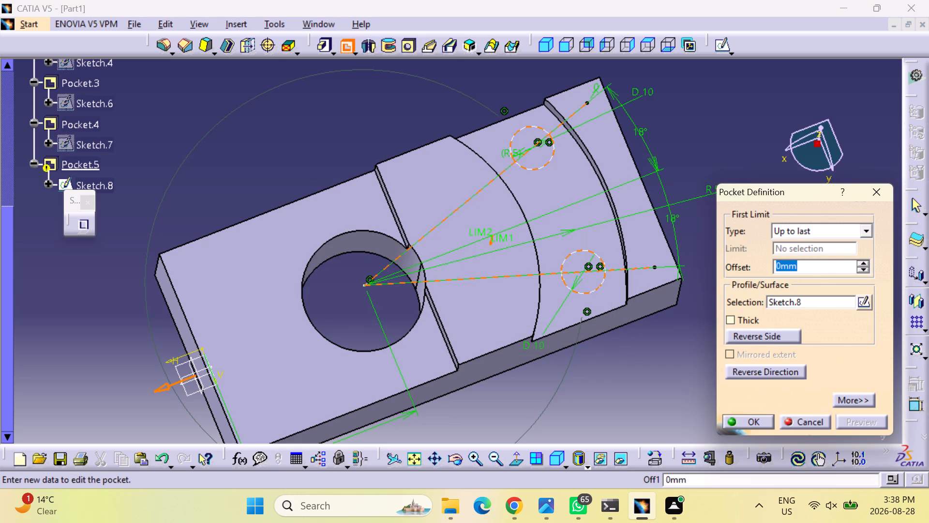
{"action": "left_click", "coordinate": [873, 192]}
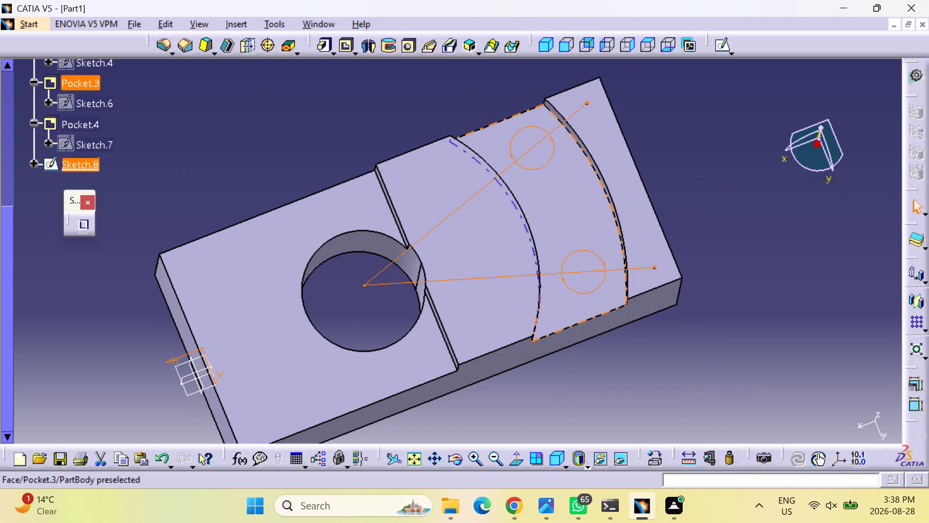
Try again to pocket the two-circle sketch through the part with the Up to last limit, and move the error message off the sketch geometry.
{"action": "left_click", "coordinate": [344, 45]}
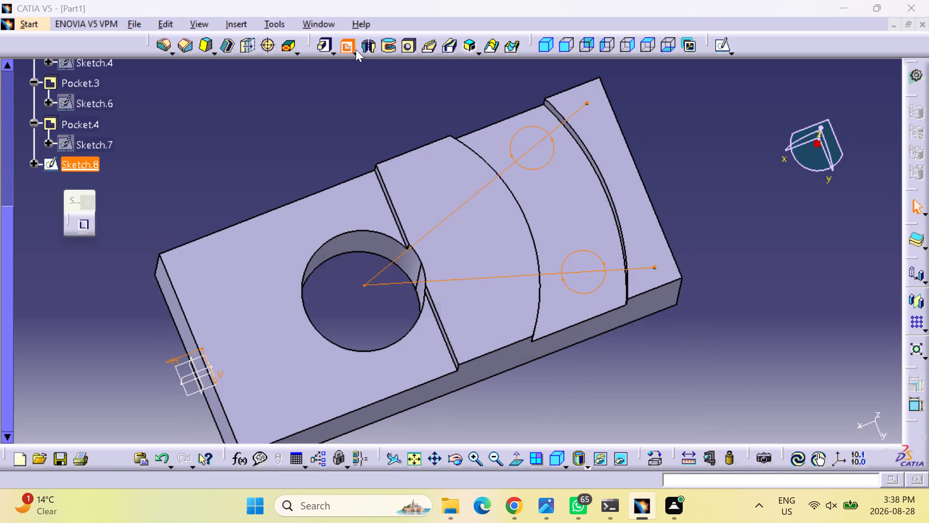
{"action": "left_click", "coordinate": [516, 294]}
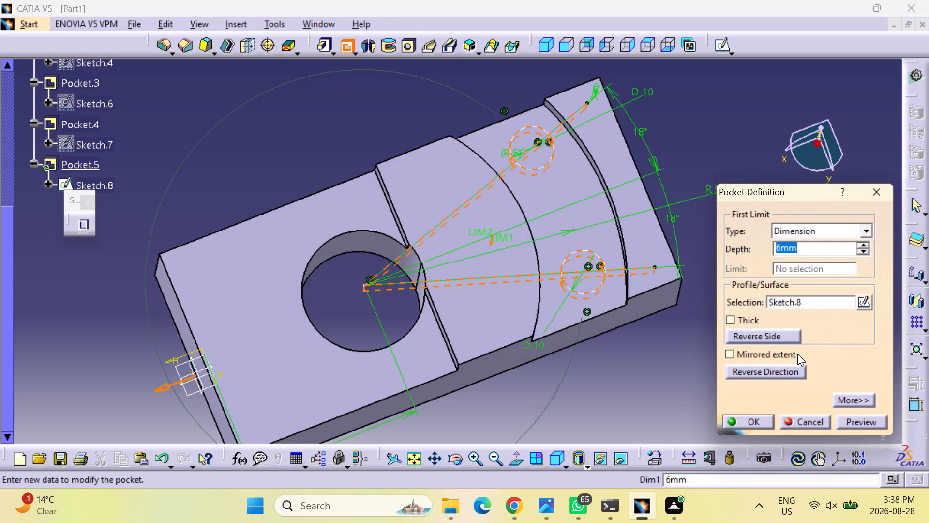
{"action": "left_click", "coordinate": [812, 230]}
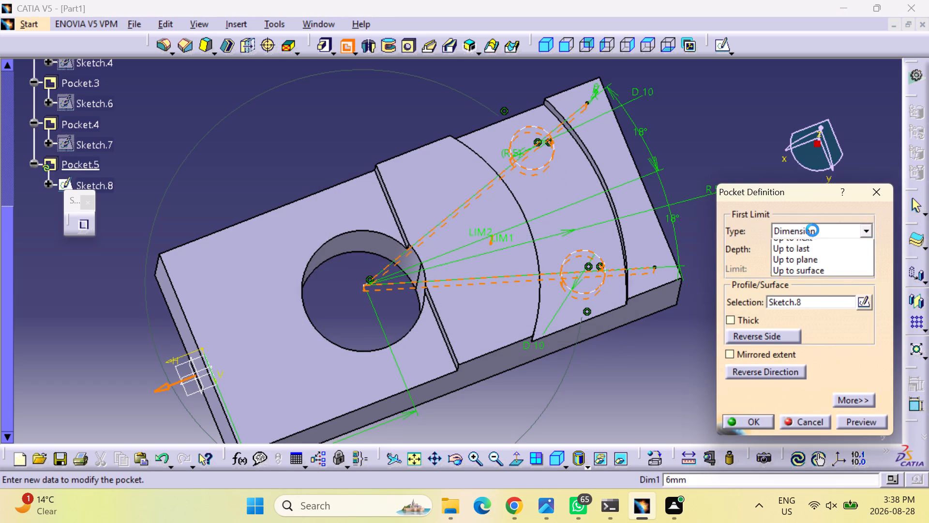
{"action": "left_click", "coordinate": [815, 263]}
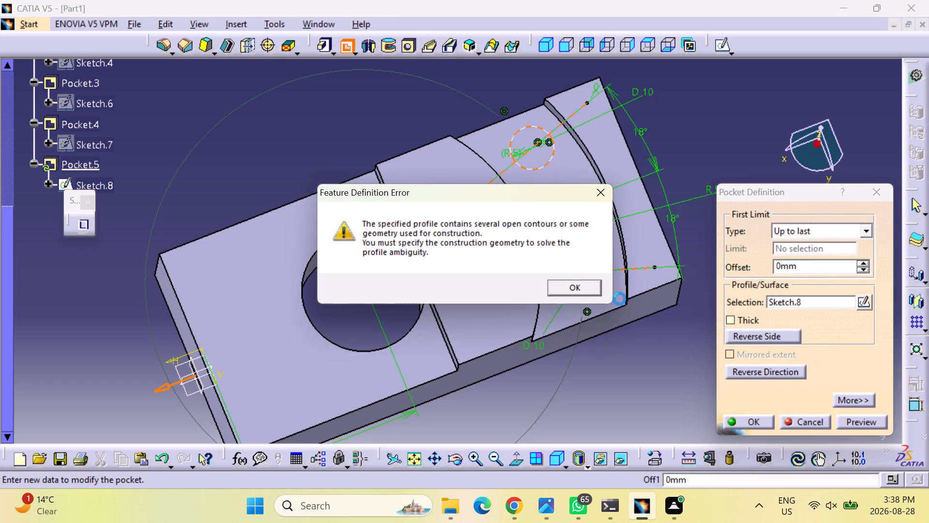
{"action": "left_click", "coordinate": [554, 288]}
{"action": "left_click", "coordinate": [744, 422]}
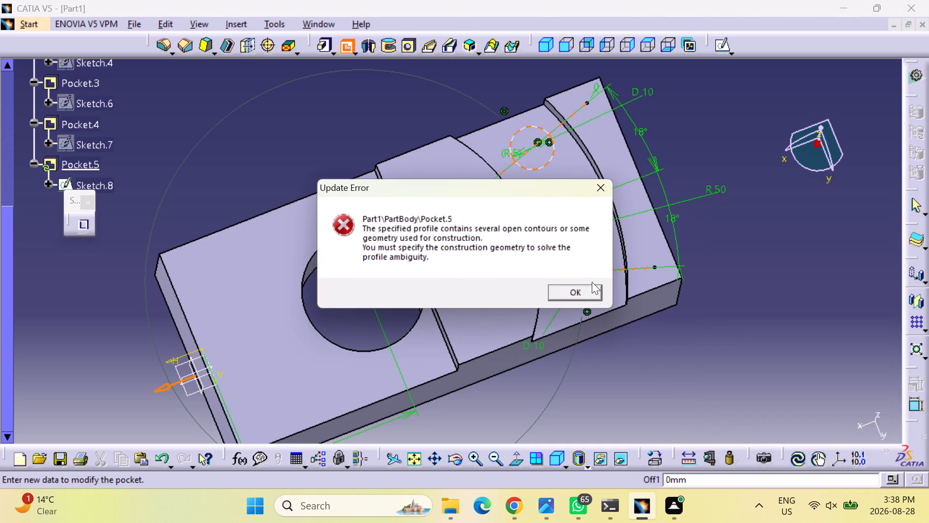
{"action": "left_click_drag", "start_coordinate": [431, 193], "coordinate": [415, 200]}
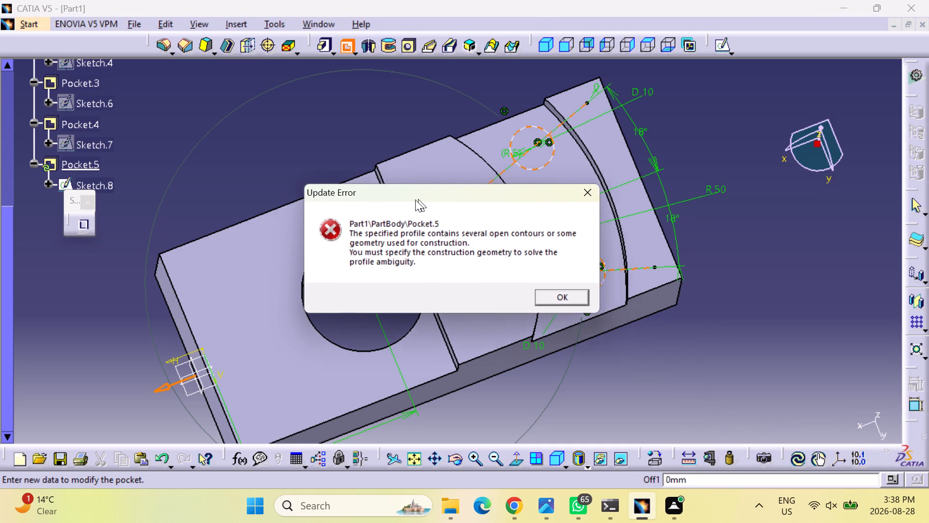
{"action": "left_click_drag", "start_coordinate": [415, 200], "coordinate": [245, 200]}
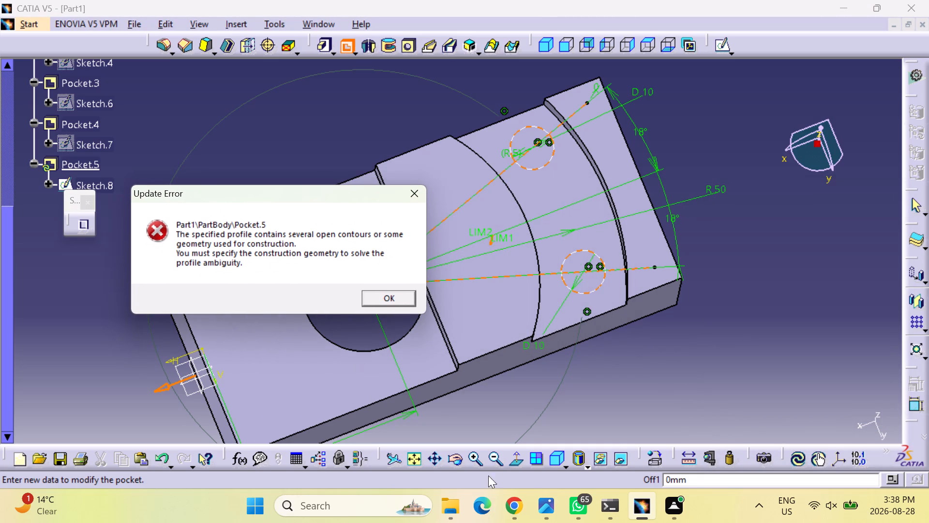
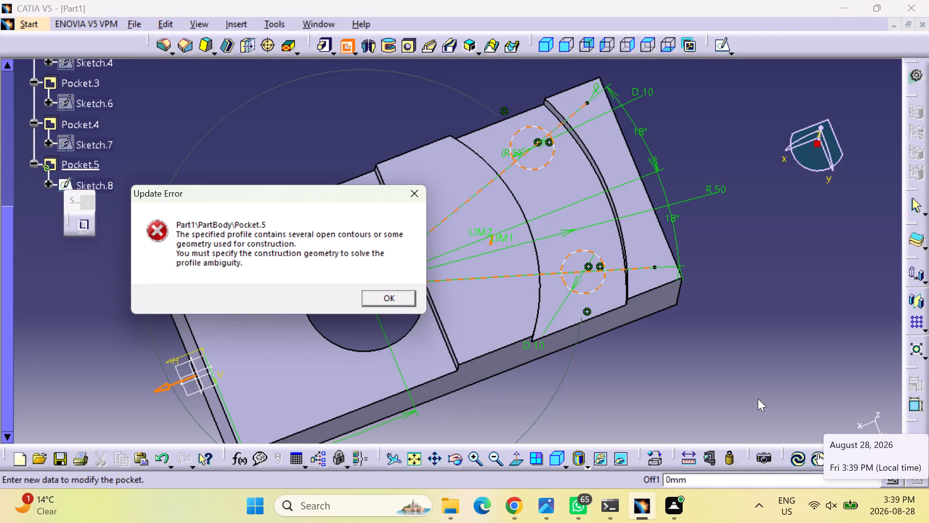
Dismiss the update error, cancel the pocket definition, and reopen the two-circle sketch for editing.
{"action": "left_click", "coordinate": [403, 305]}
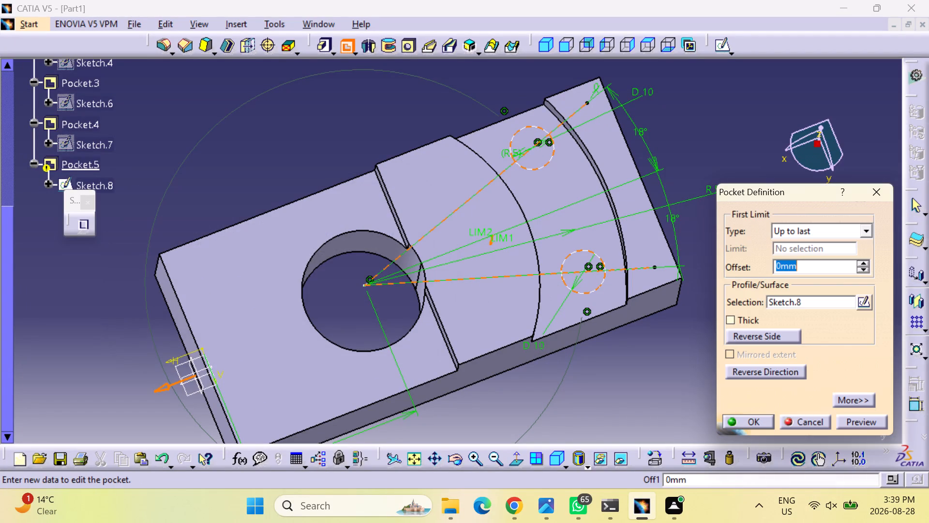
{"action": "double_click", "coordinate": [565, 284]}
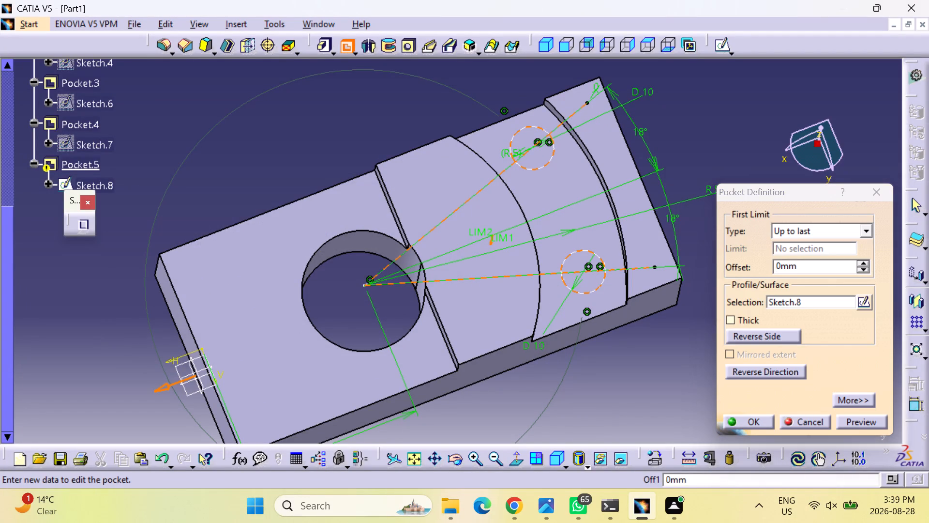
{"action": "double_click", "coordinate": [545, 274]}
{"action": "left_click", "coordinate": [868, 197]}
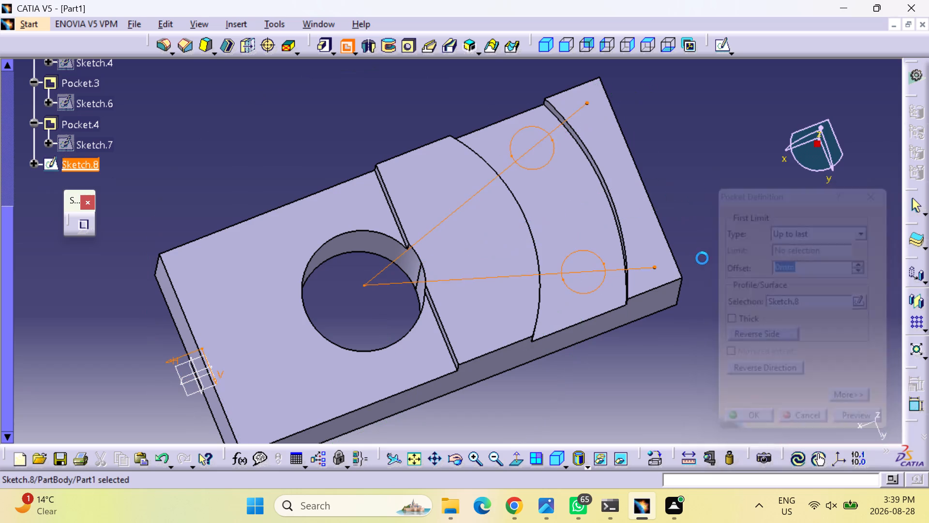
{"action": "double_click", "coordinate": [551, 273]}
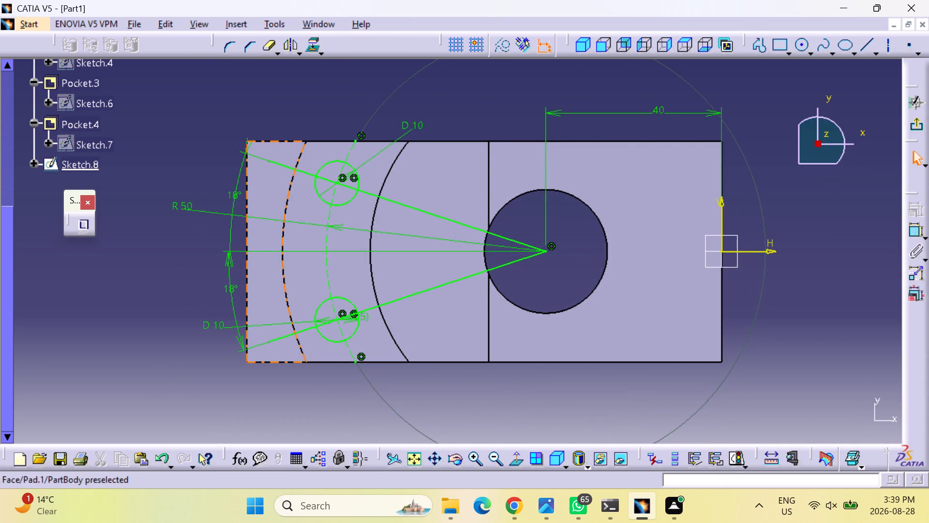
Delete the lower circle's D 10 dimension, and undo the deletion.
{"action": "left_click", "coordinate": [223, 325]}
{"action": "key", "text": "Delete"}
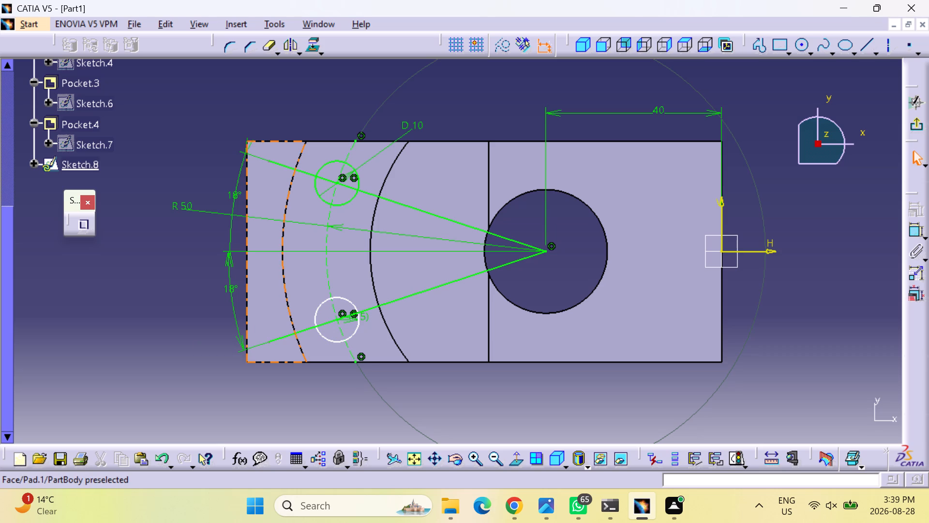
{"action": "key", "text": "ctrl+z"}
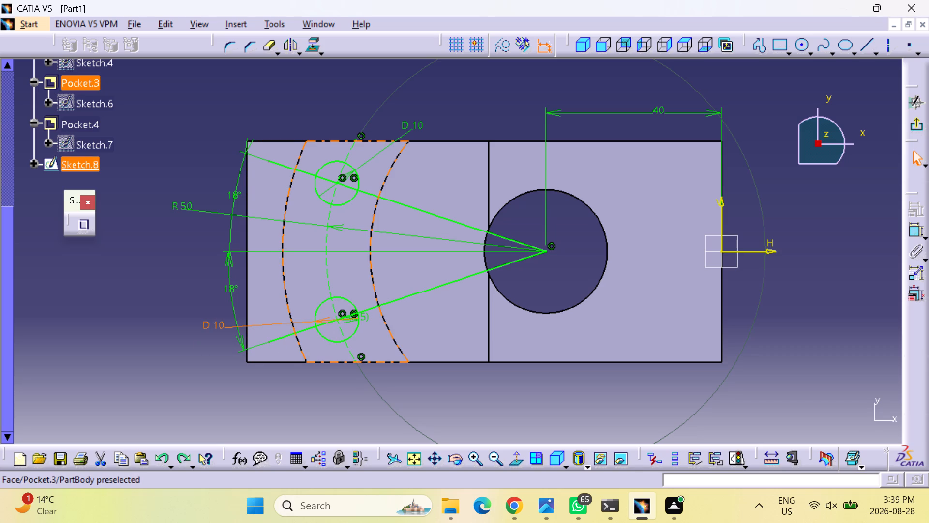
Delete the lower and upper 18° angle dimensions from the sketch.
{"action": "left_click", "coordinate": [302, 251]}
{"action": "key", "text": "Delete"}
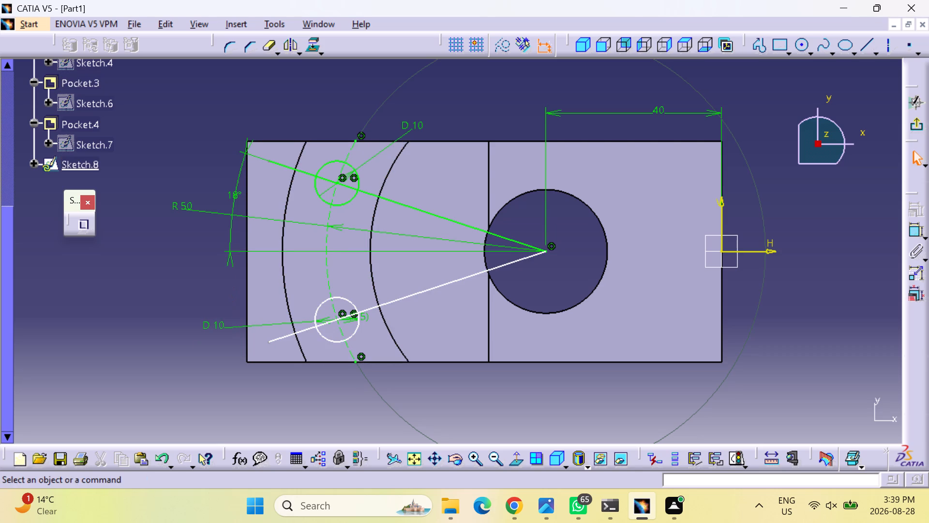
{"action": "left_click", "coordinate": [236, 198]}
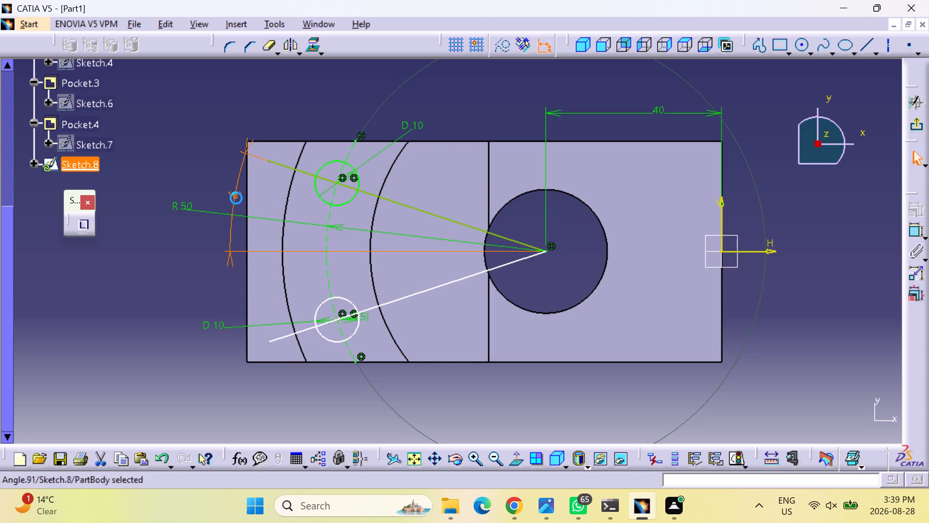
{"action": "key", "text": "Delete"}
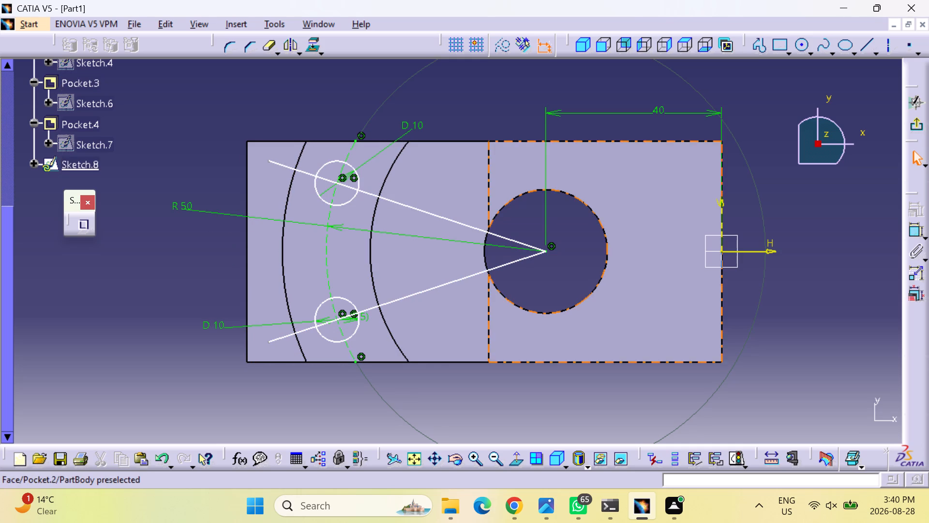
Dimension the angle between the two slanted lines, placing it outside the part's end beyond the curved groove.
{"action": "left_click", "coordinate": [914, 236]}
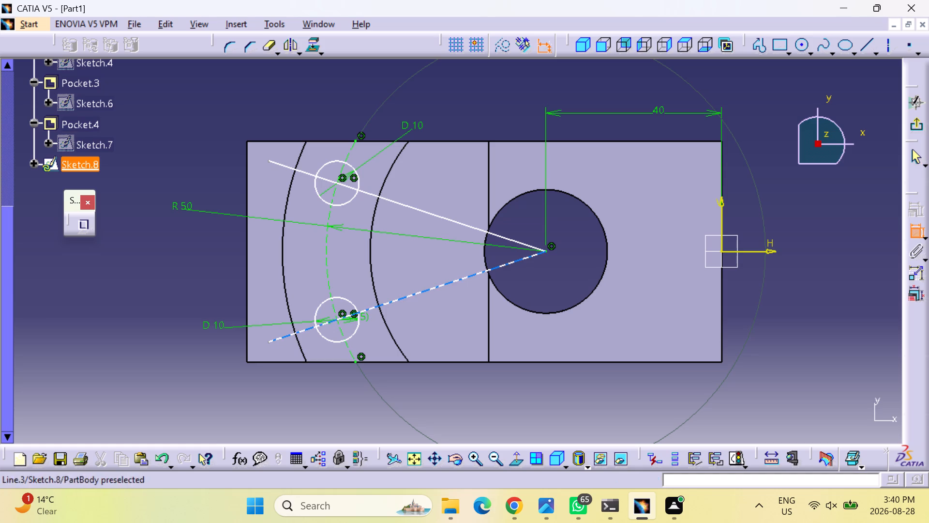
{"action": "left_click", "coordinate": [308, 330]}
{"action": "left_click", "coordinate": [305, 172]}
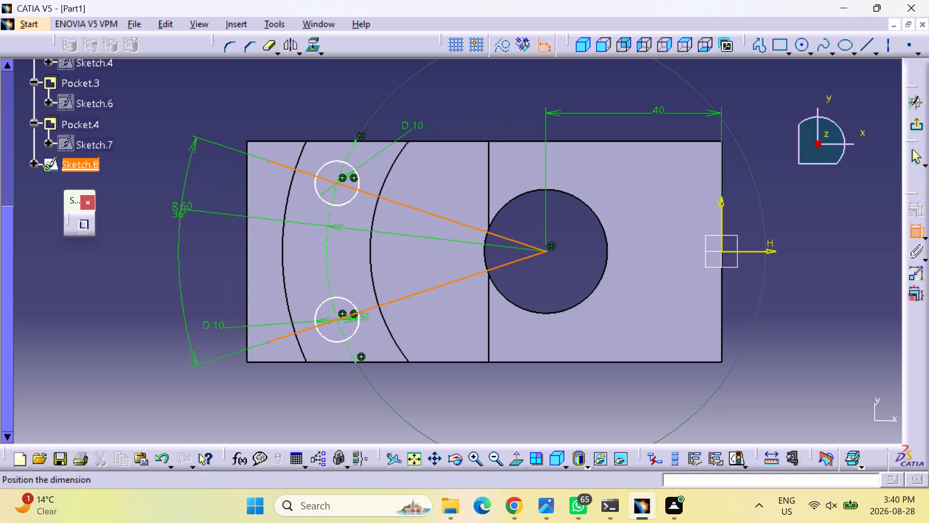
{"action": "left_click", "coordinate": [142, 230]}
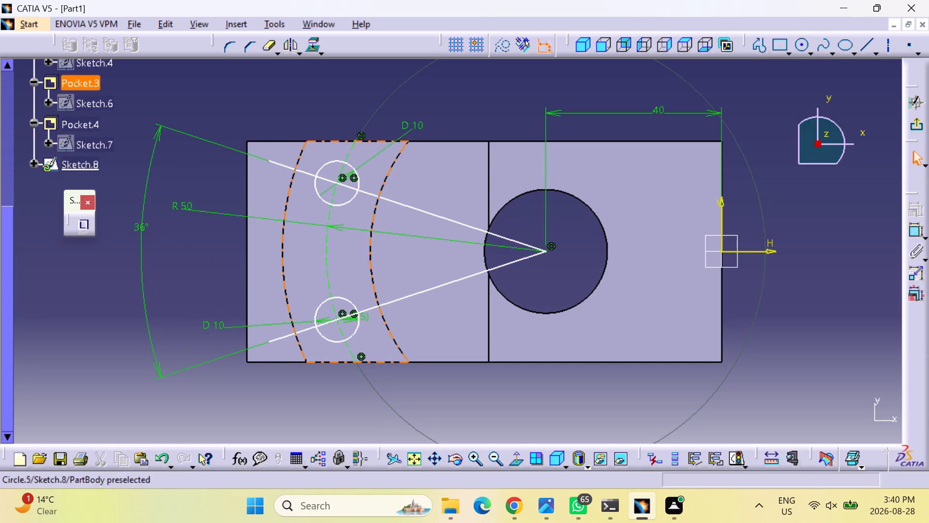
Dimension the angle between the upper slanted line and the horizontal axis, placing it outside the part's end.
{"action": "left_click", "coordinate": [913, 235]}
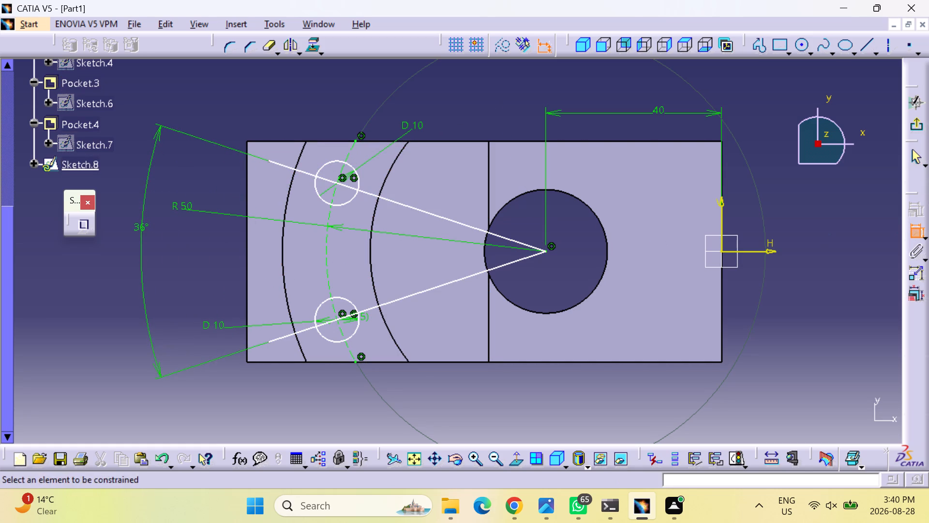
{"action": "left_click", "coordinate": [294, 170]}
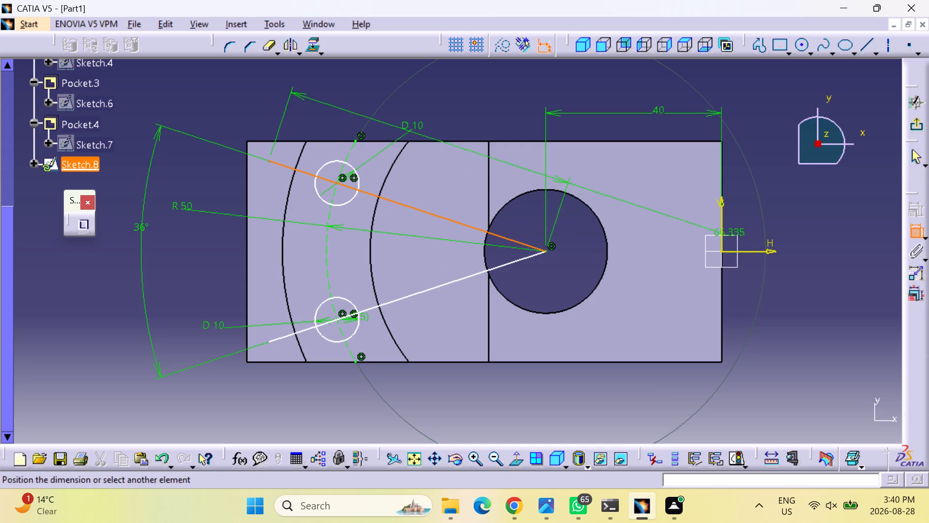
{"action": "left_click", "coordinate": [754, 250]}
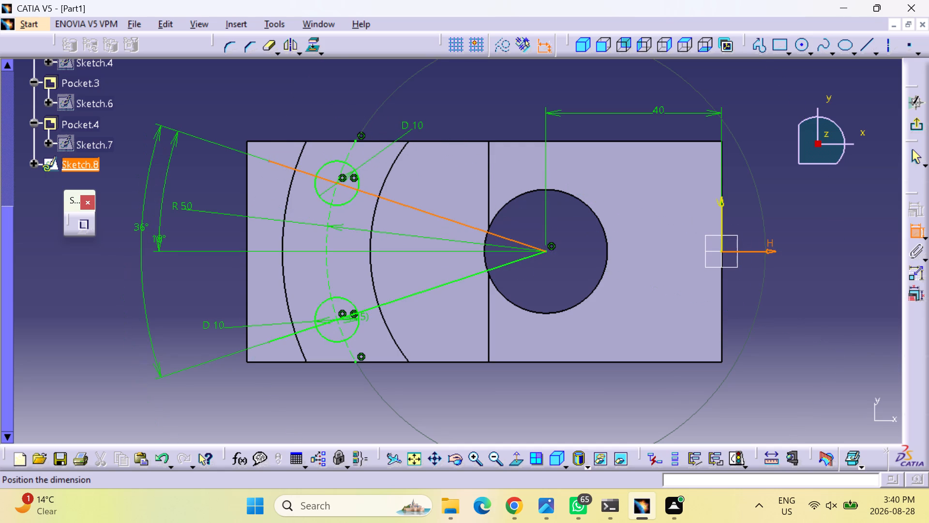
{"action": "left_click", "coordinate": [155, 208]}
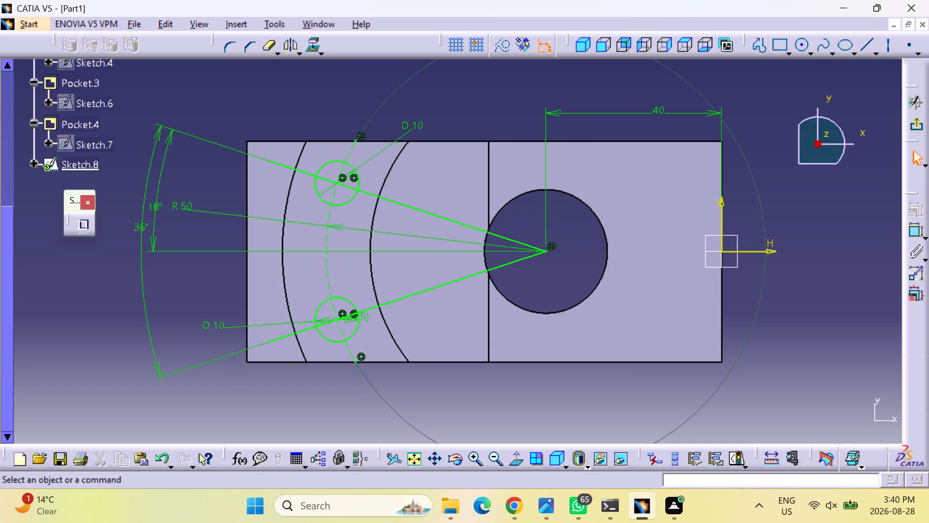
Delete the lower circle's coincidence with the R 50 arc and the lower slanted line.
{"action": "left_click", "coordinate": [343, 311]}
{"action": "key", "text": "Delete"}
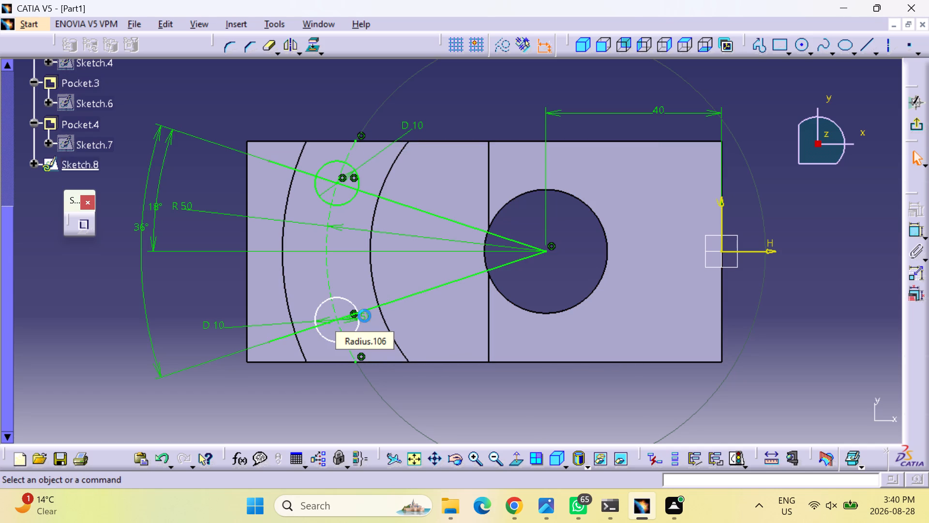
{"action": "left_click", "coordinate": [355, 316]}
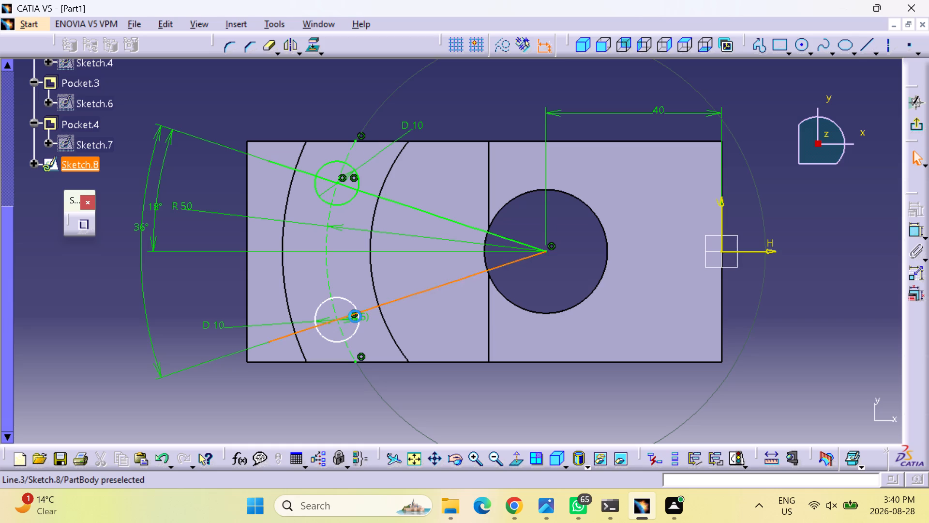
{"action": "key", "text": "Delete"}
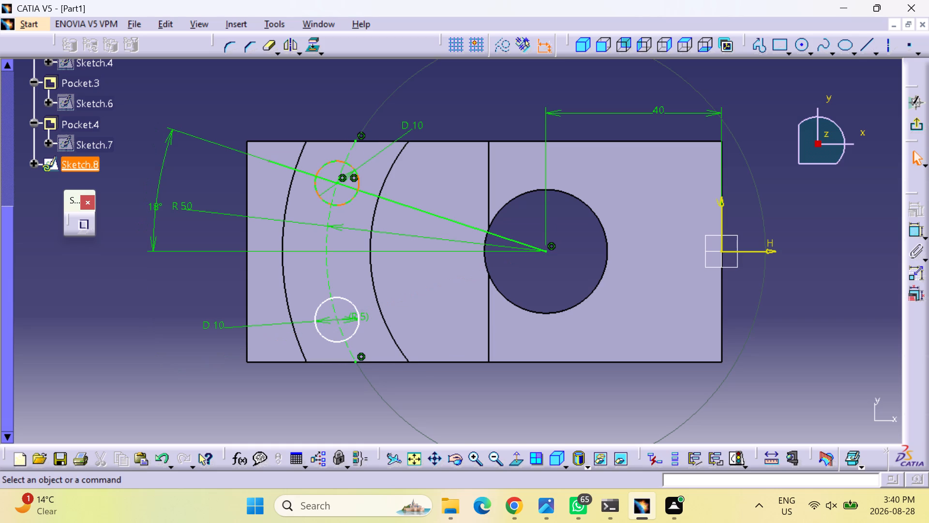
Delete the upper circle's D 10 dimension.
{"action": "left_click", "coordinate": [352, 178]}
{"action": "key", "text": "Delete"}
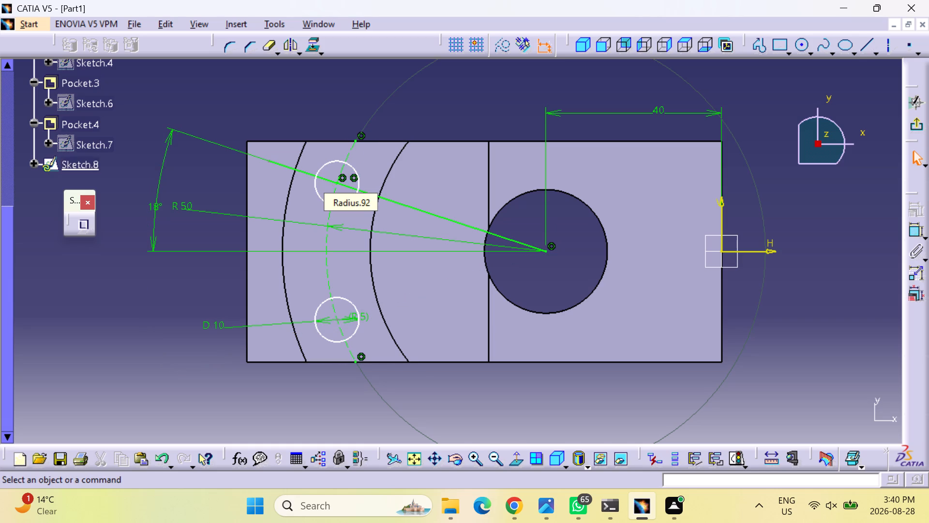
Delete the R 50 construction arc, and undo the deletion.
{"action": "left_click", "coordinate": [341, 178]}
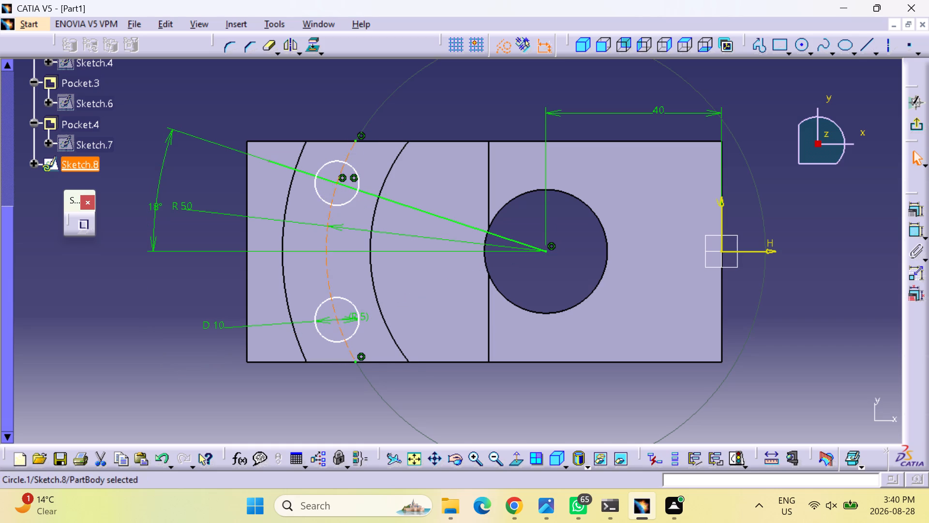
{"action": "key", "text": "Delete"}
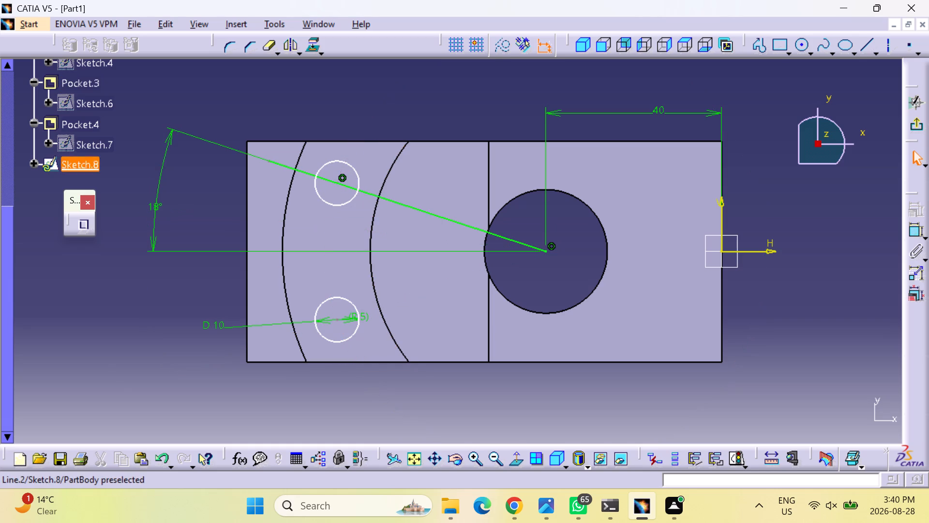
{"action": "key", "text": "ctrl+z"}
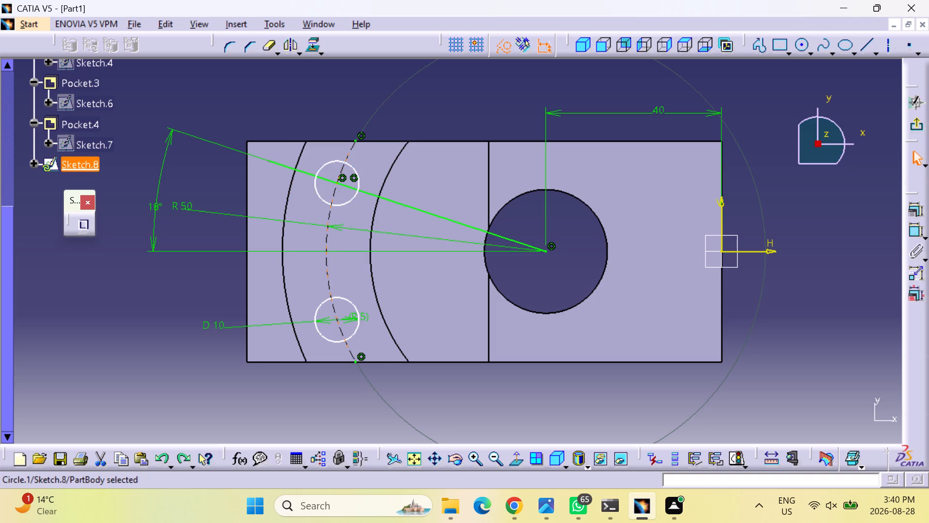
Delete the upper circle centre's coincidence with the R 50 construction arc and apply that coincidence again.
{"action": "left_click", "coordinate": [352, 177]}
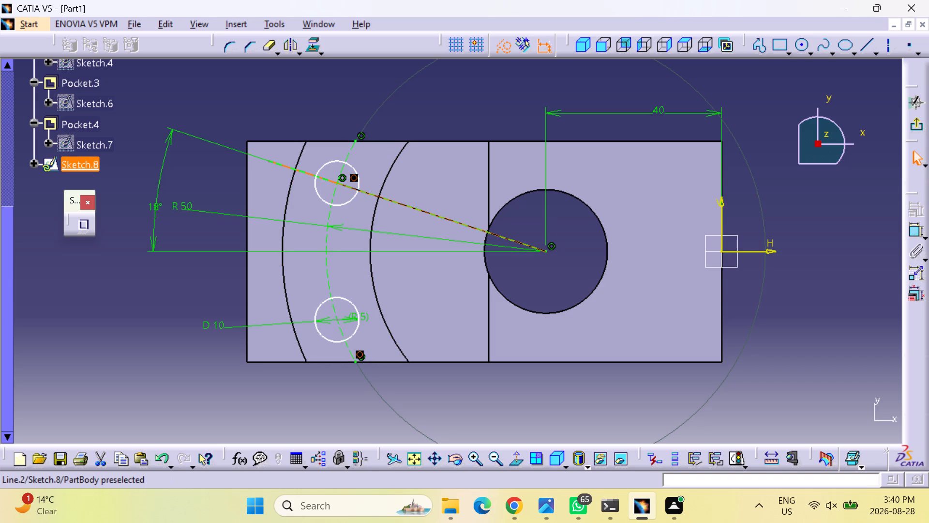
{"action": "key", "text": "Delete"}
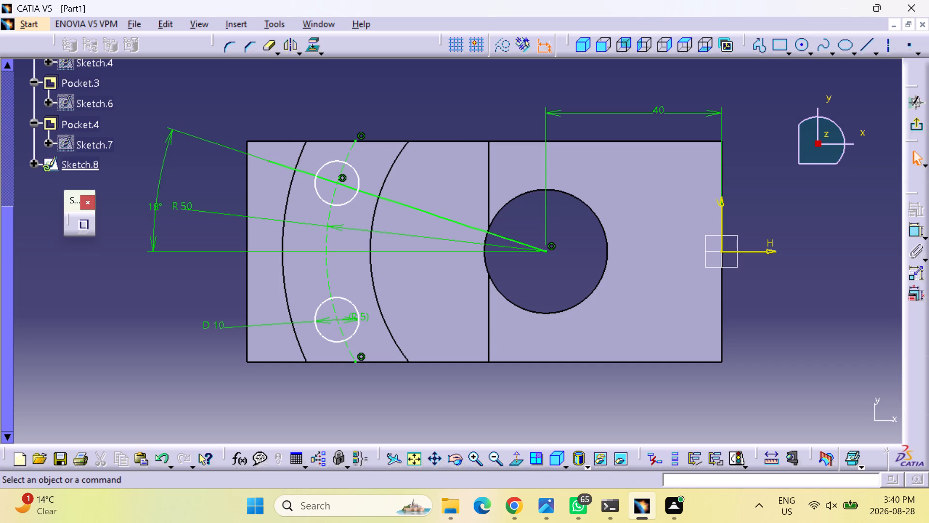
{"action": "left_click", "coordinate": [914, 229]}
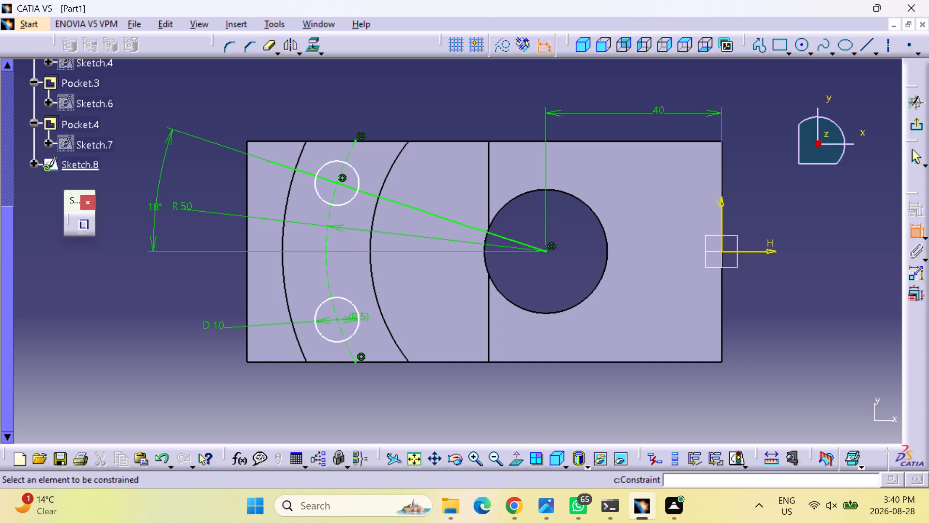
{"action": "left_click", "coordinate": [338, 184]}
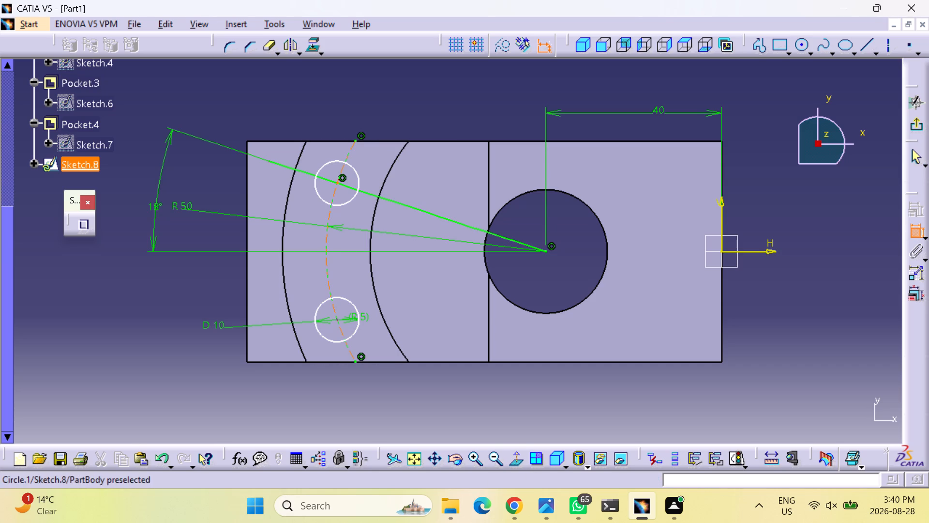
{"action": "left_click", "coordinate": [334, 196]}
{"action": "right_click", "coordinate": [361, 227]}
{"action": "left_click", "coordinate": [425, 422]}
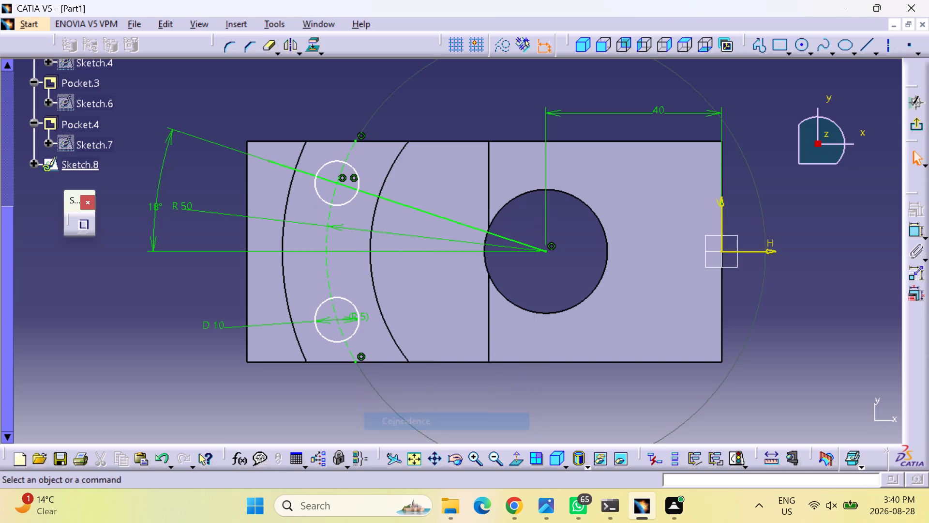
Make the lower circle's centre coincident with the R 50 construction arc.
{"action": "left_click", "coordinate": [912, 231]}
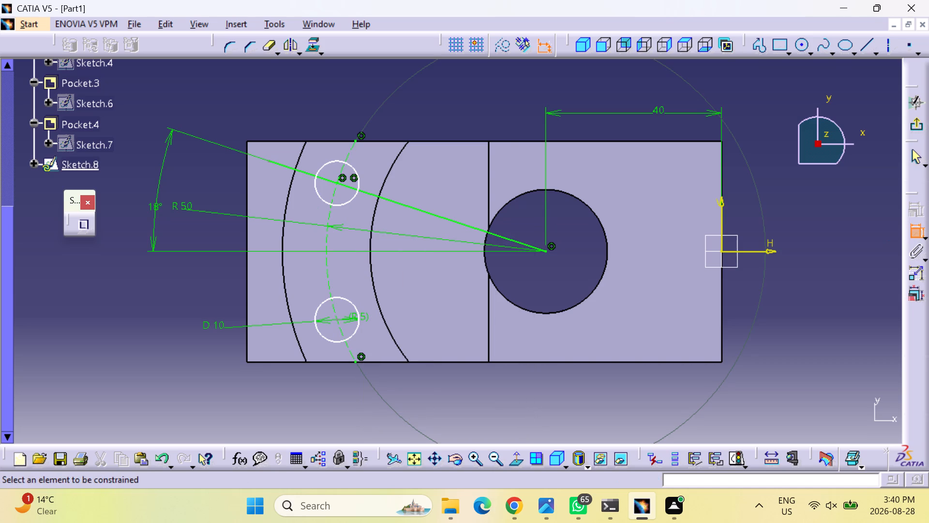
{"action": "left_click", "coordinate": [337, 319]}
{"action": "left_click", "coordinate": [332, 308]}
{"action": "right_click", "coordinate": [345, 328]}
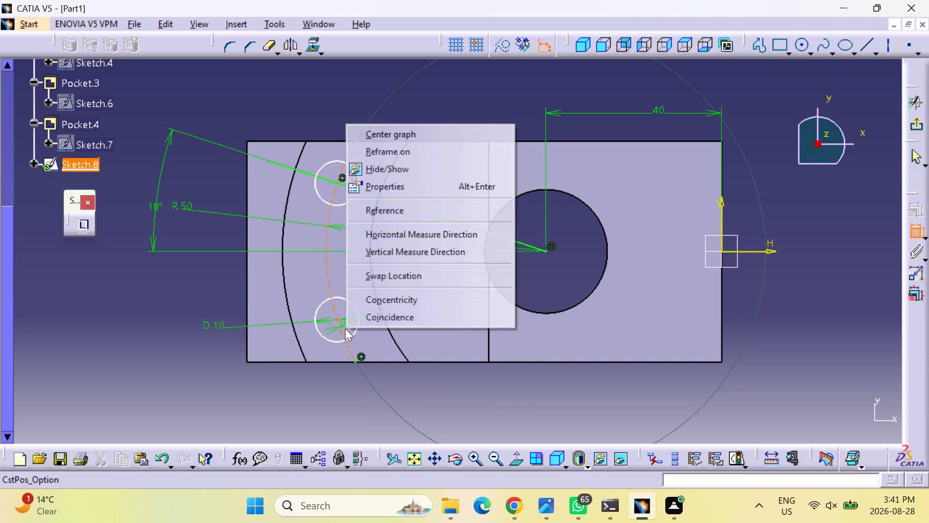
{"action": "left_click", "coordinate": [371, 320]}
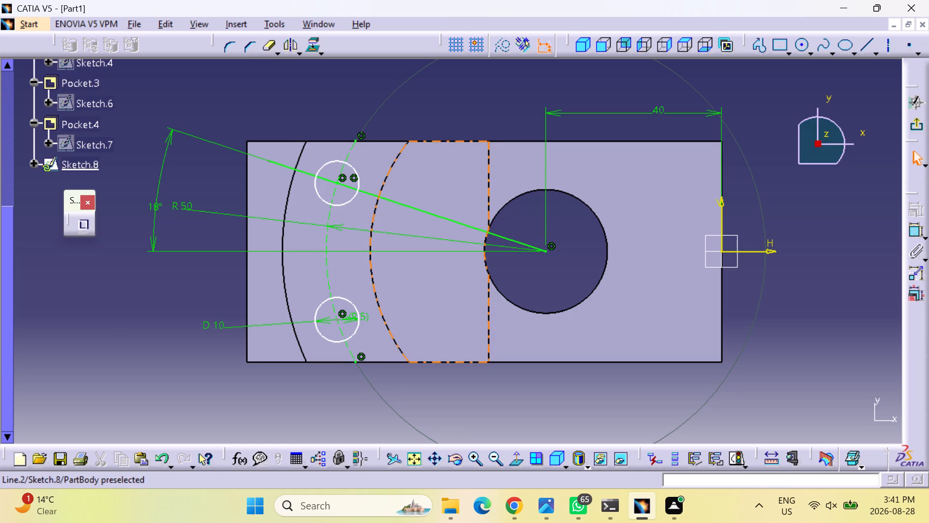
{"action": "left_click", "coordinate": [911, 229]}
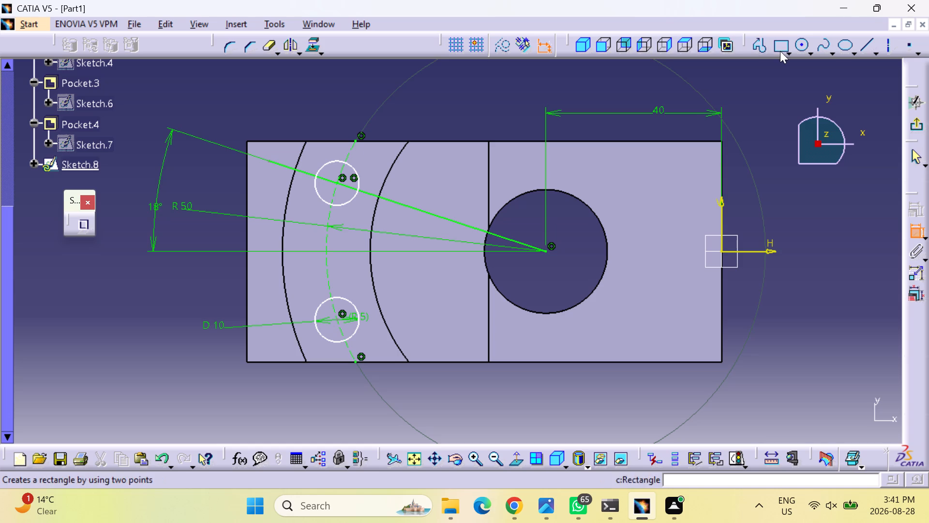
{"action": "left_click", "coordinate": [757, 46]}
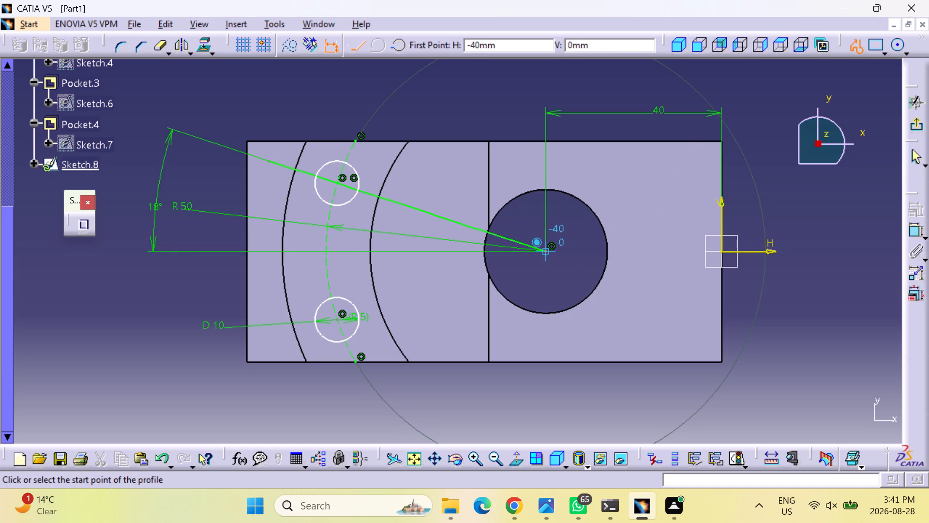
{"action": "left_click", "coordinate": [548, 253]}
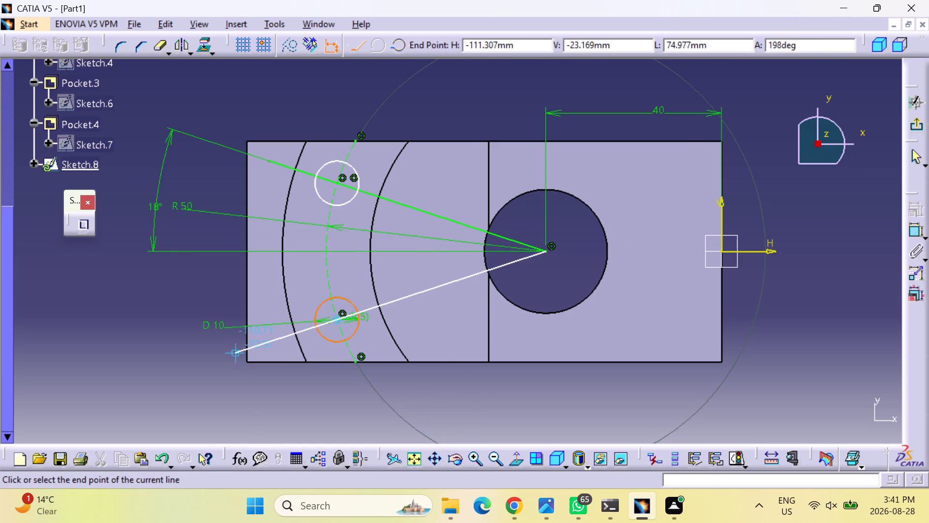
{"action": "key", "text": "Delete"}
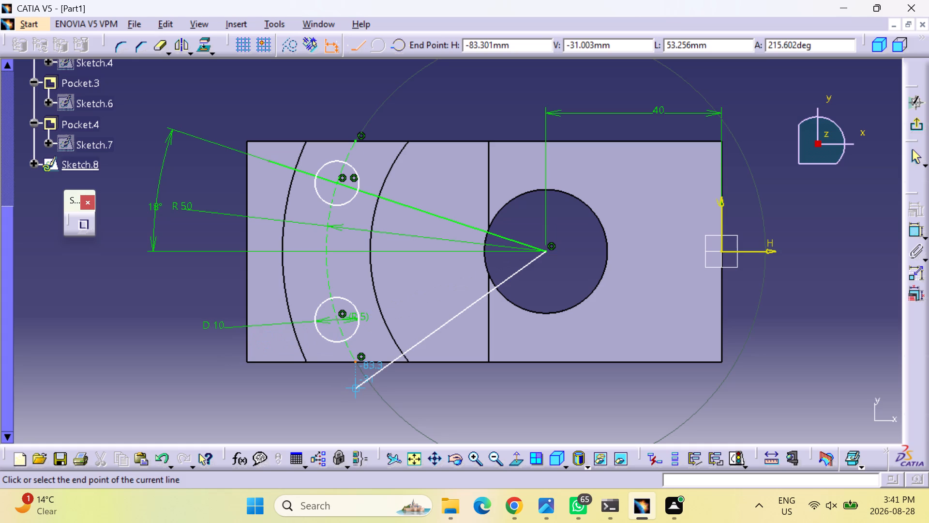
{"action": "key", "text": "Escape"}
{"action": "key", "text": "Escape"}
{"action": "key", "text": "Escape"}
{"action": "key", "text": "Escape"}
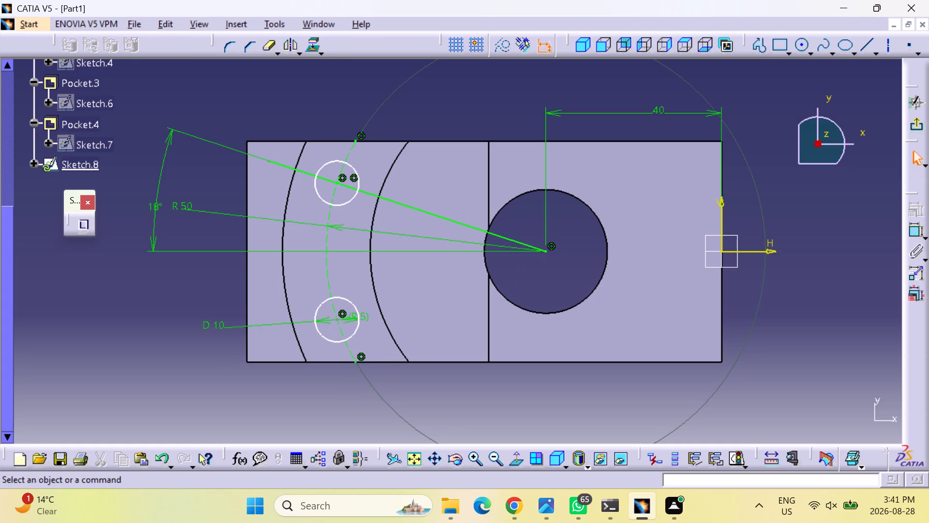
Undo the recent sketch edits back to where the lower angled line, the 36° angle and the upper circle's D 10 exist, and exit the sketch.
{"action": "key", "text": "ctrl+z"}
{"action": "key", "text": "ctrl+z"}
{"action": "key", "text": "ctrl+z"}
{"action": "key", "text": "ctrl+z"}
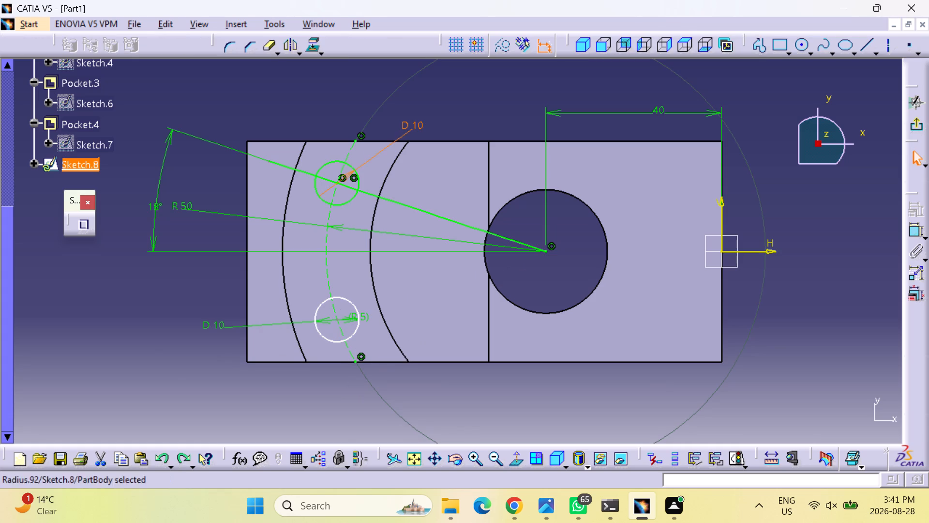
{"action": "key", "text": "ctrl+z"}
{"action": "key", "text": "ctrl+z"}
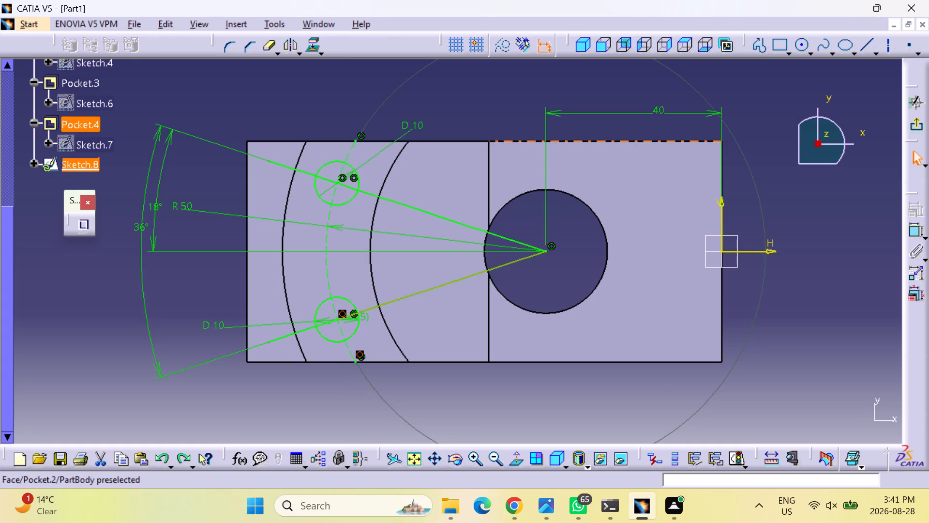
{"action": "left_click", "coordinate": [81, 383]}
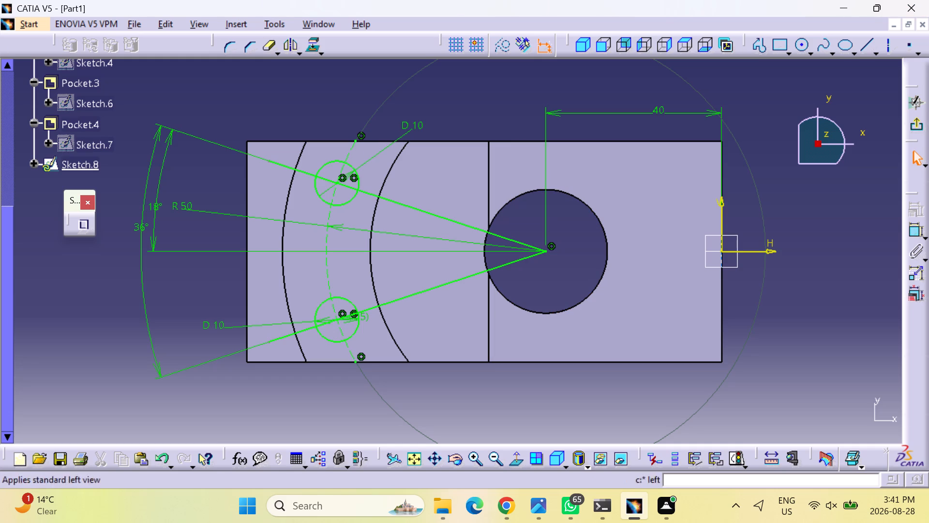
{"action": "left_click", "coordinate": [920, 129]}
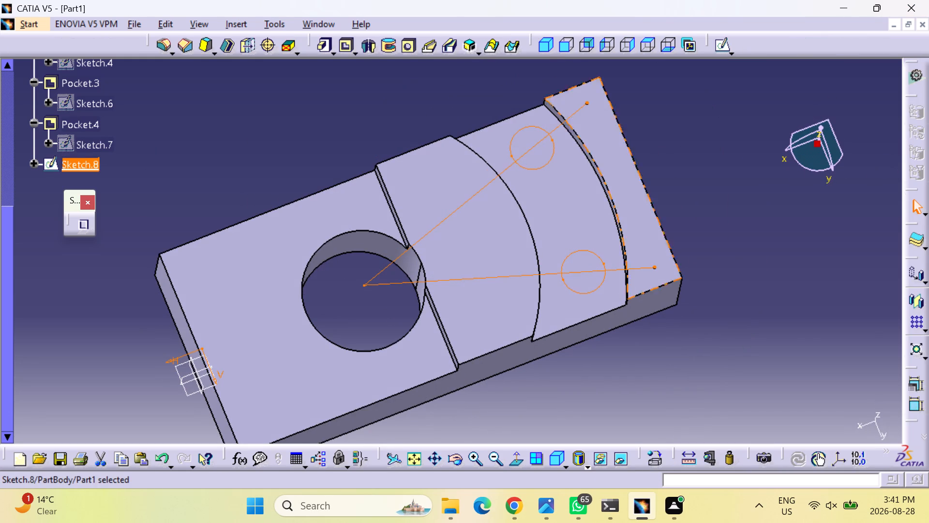
Try to pocket the sketch of the two 10 mm circles with the limit type Up to last and a 0 mm offset.
{"action": "left_click", "coordinate": [349, 47]}
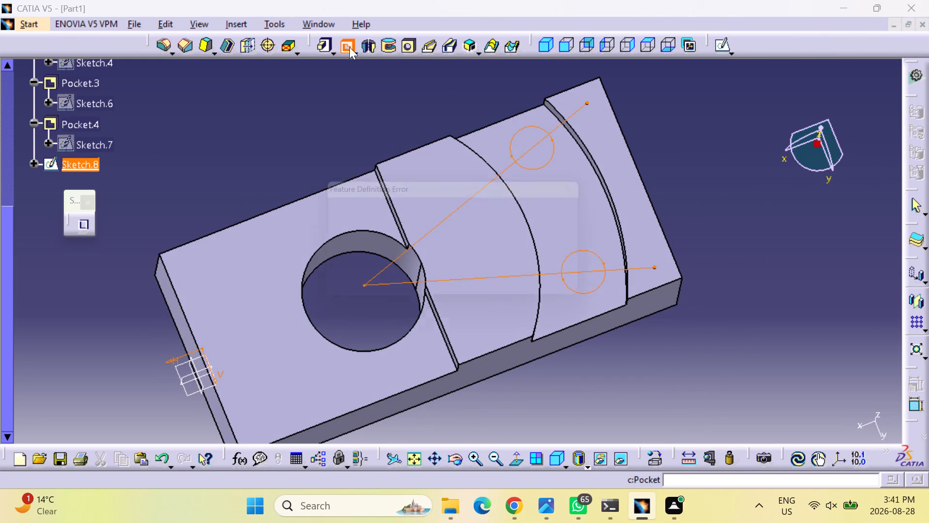
{"action": "left_click", "coordinate": [512, 298]}
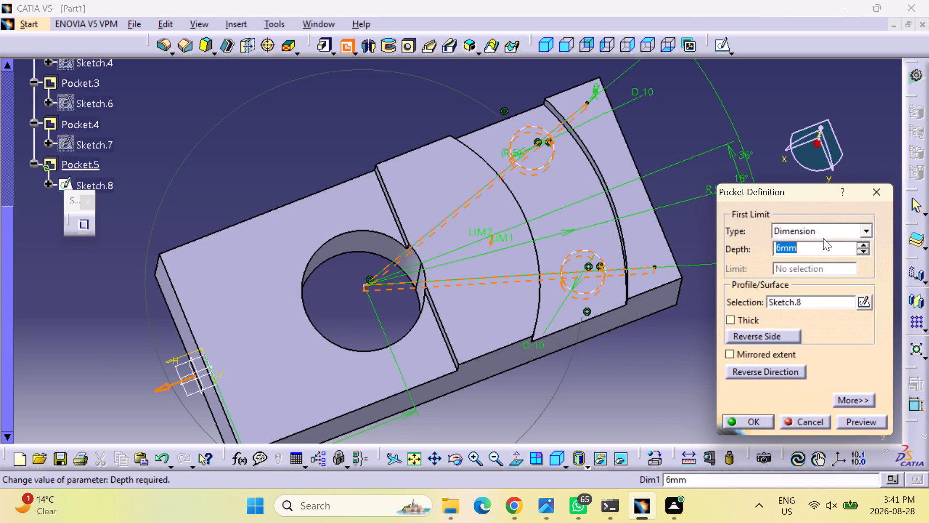
{"action": "left_click", "coordinate": [836, 223]}
{"action": "left_click", "coordinate": [809, 272]}
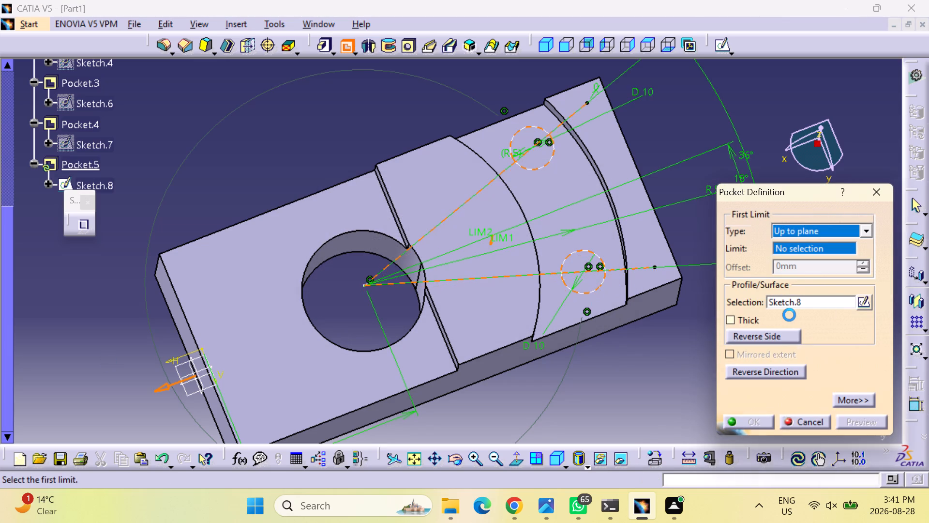
{"action": "left_click", "coordinate": [820, 227]}
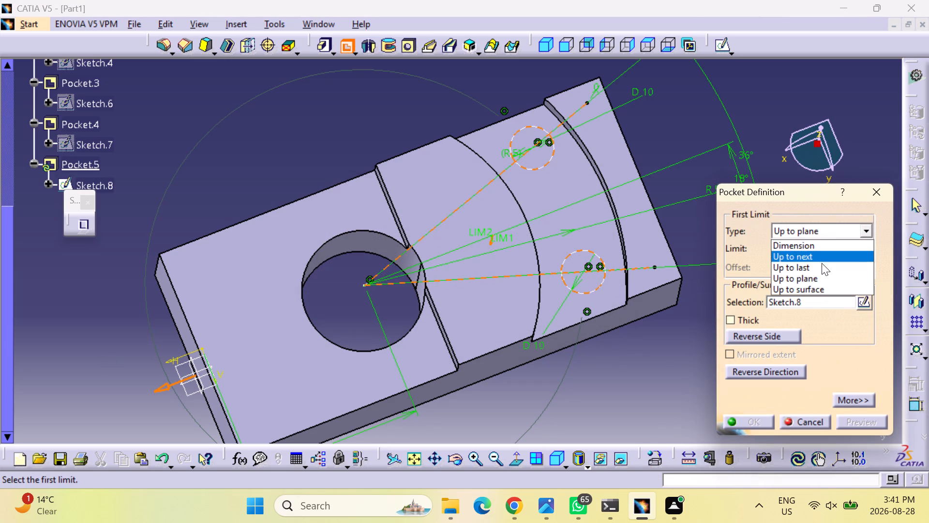
{"action": "left_click", "coordinate": [822, 265]}
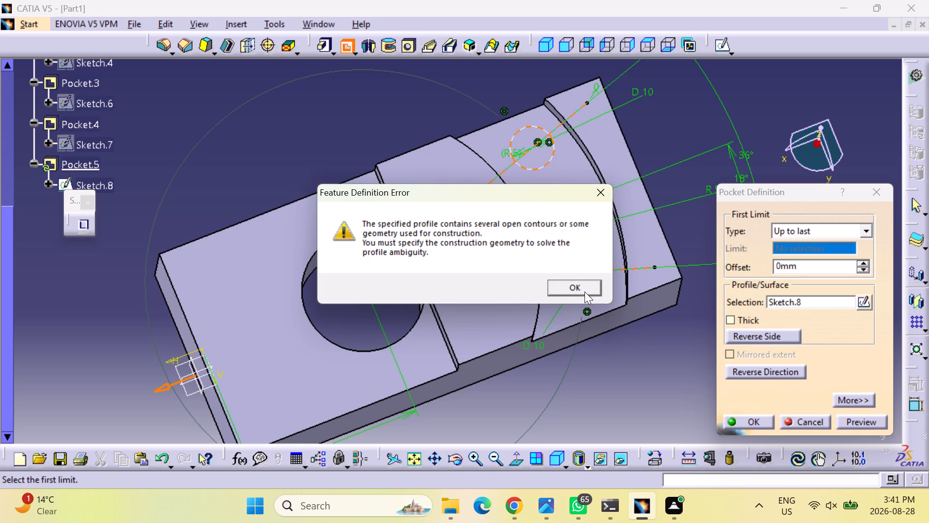
{"action": "left_click", "coordinate": [584, 287]}
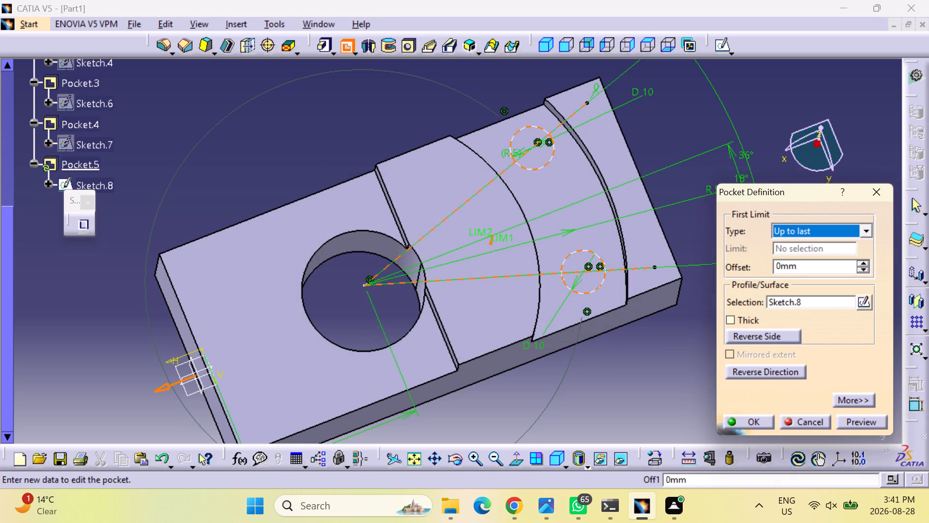
{"action": "left_click", "coordinate": [859, 419]}
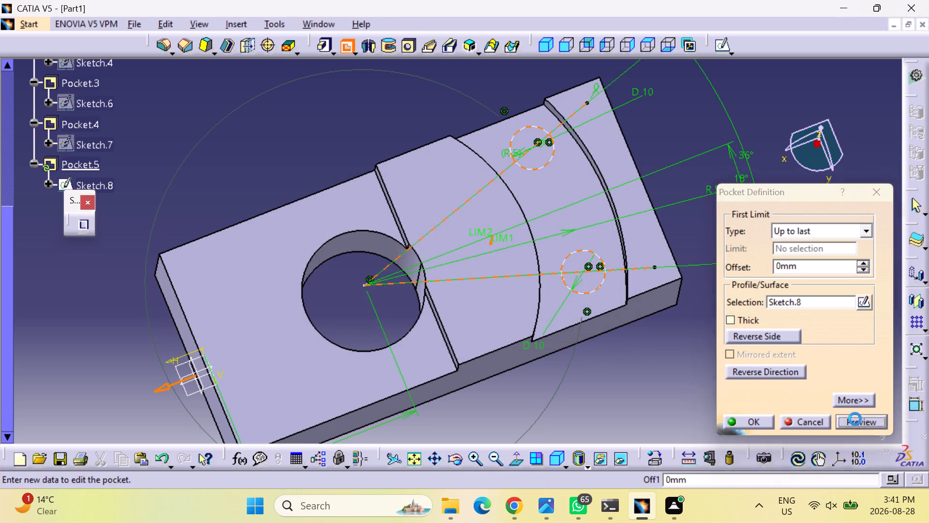
{"action": "left_click", "coordinate": [570, 291]}
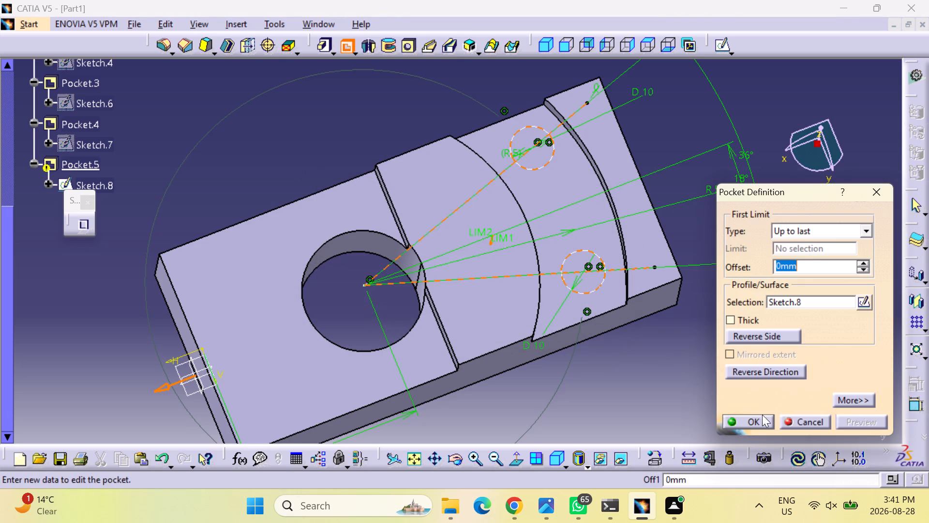
{"action": "left_click", "coordinate": [763, 424]}
{"action": "left_click", "coordinate": [594, 275]}
{"action": "left_click", "coordinate": [588, 289]}
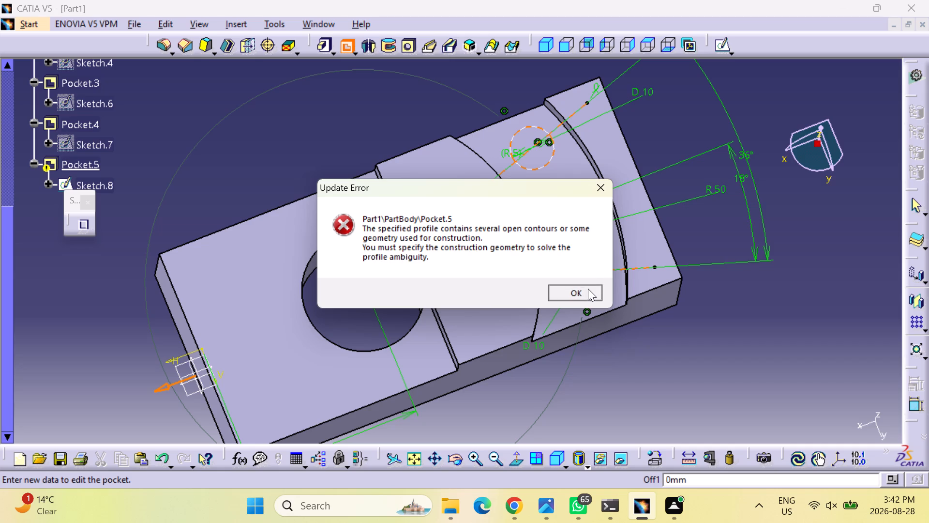
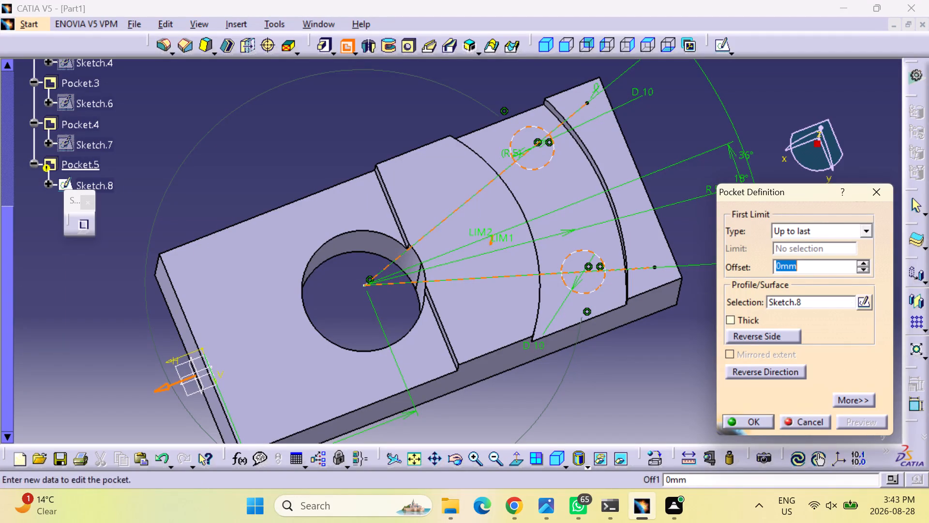
Close the pocket definition, reopen the two-circle sketch to examine its geometry, and exit the sketch.
{"action": "left_click", "coordinate": [884, 189]}
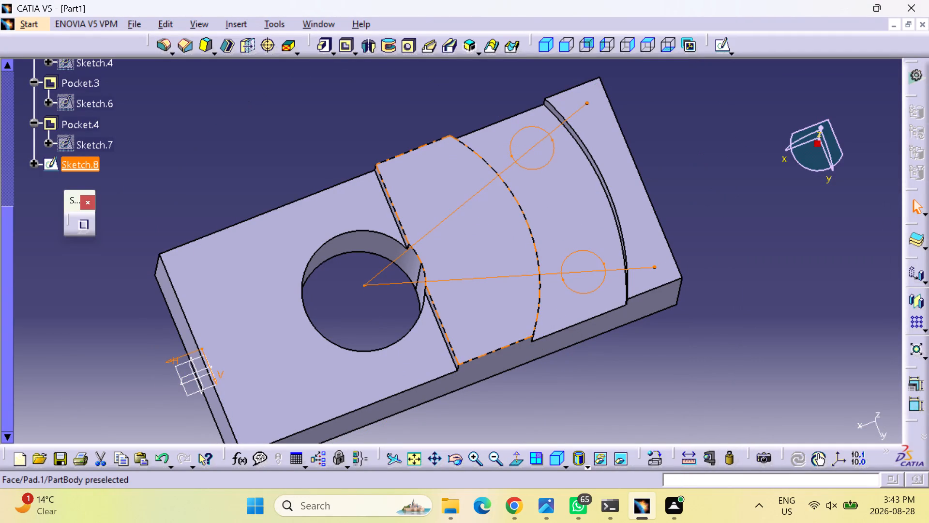
{"action": "left_click", "coordinate": [456, 208]}
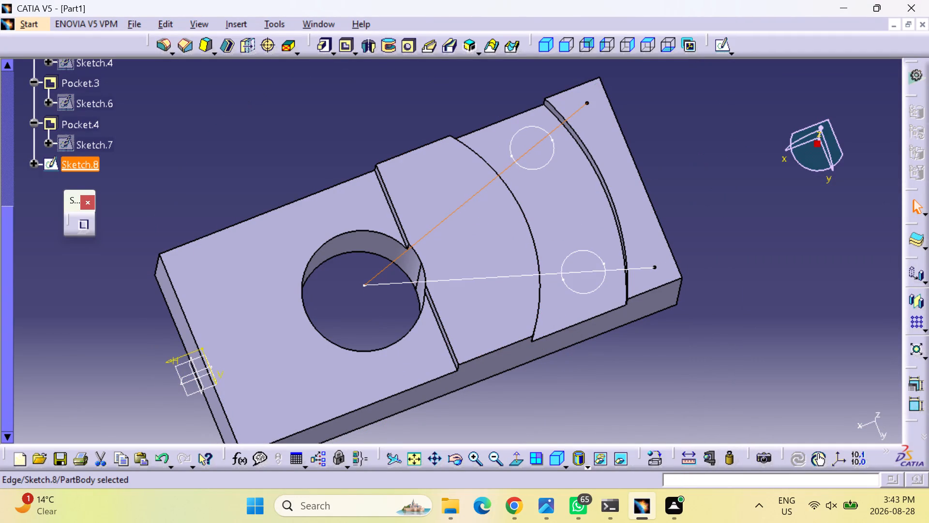
{"action": "left_click", "coordinate": [684, 385]}
{"action": "double_click", "coordinate": [547, 277]}
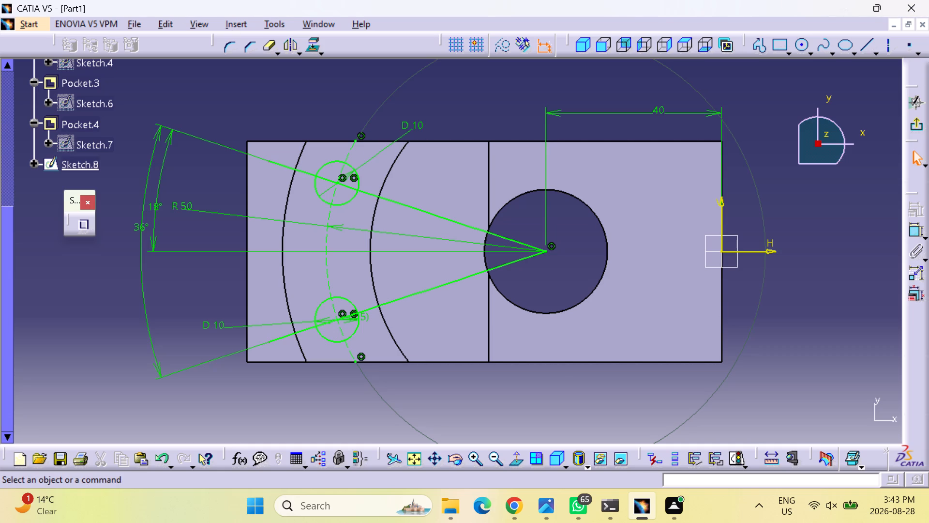
{"action": "left_click", "coordinate": [914, 122]}
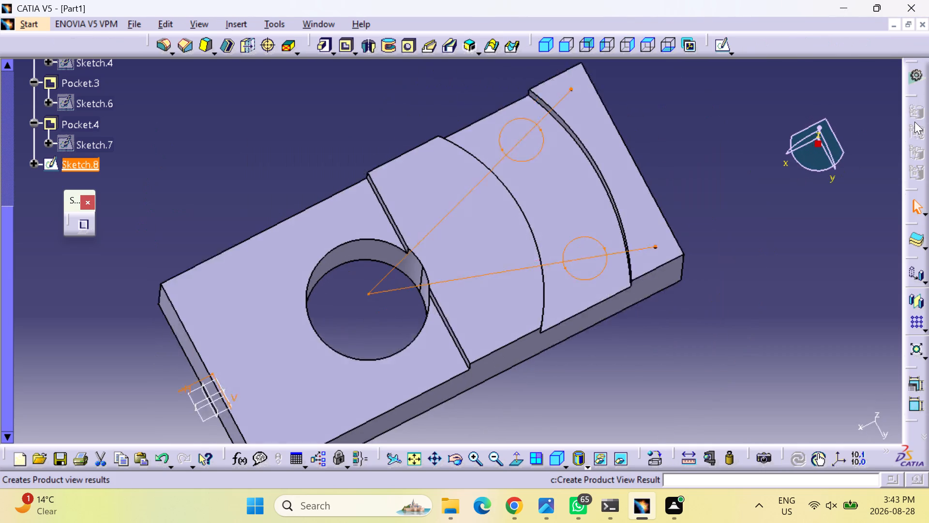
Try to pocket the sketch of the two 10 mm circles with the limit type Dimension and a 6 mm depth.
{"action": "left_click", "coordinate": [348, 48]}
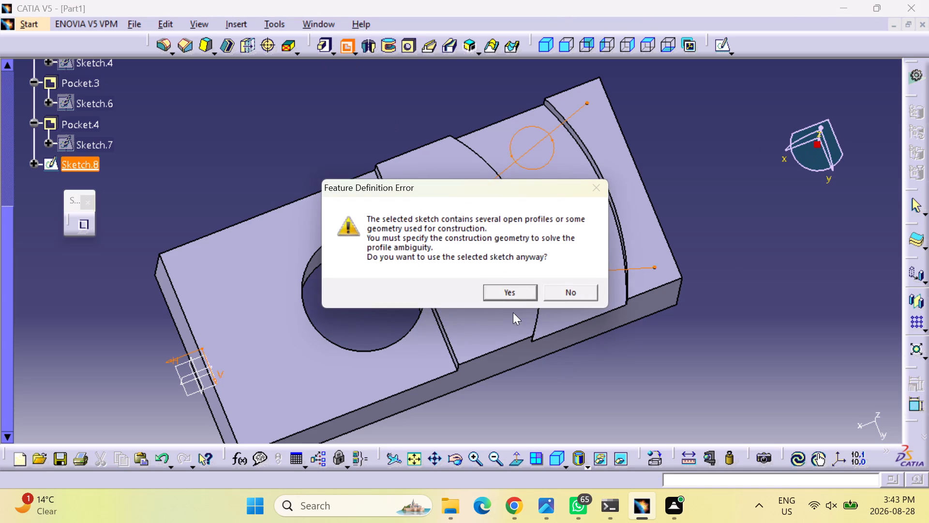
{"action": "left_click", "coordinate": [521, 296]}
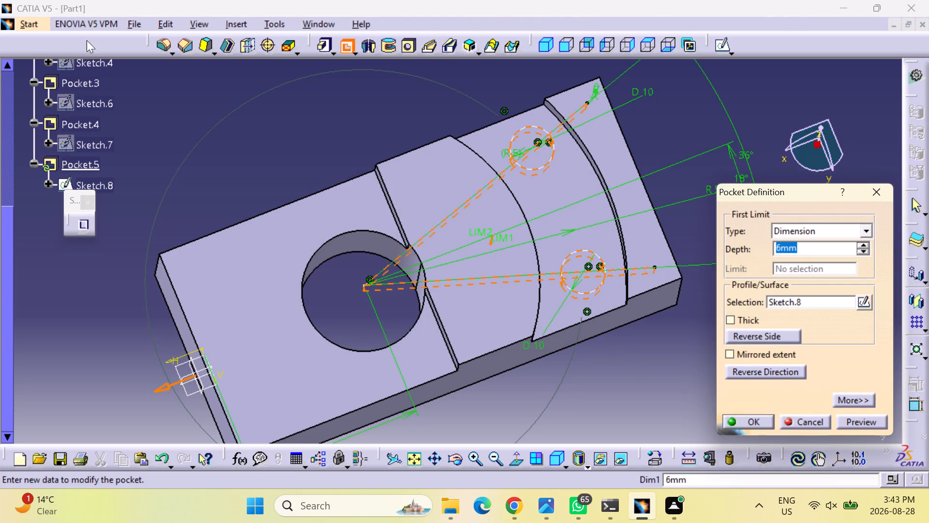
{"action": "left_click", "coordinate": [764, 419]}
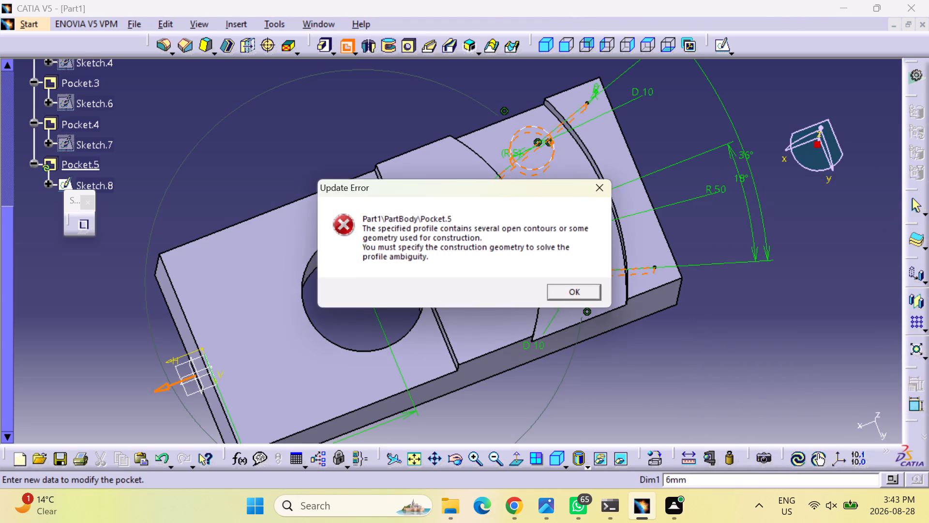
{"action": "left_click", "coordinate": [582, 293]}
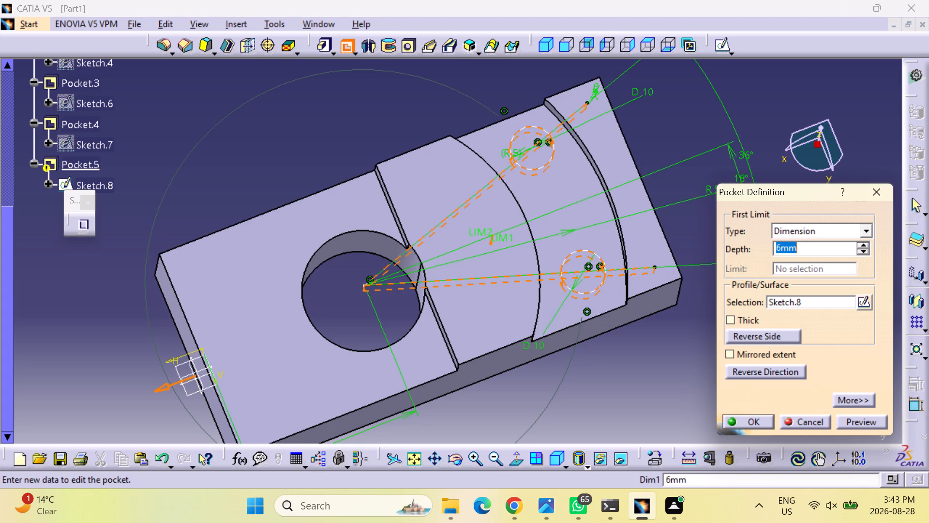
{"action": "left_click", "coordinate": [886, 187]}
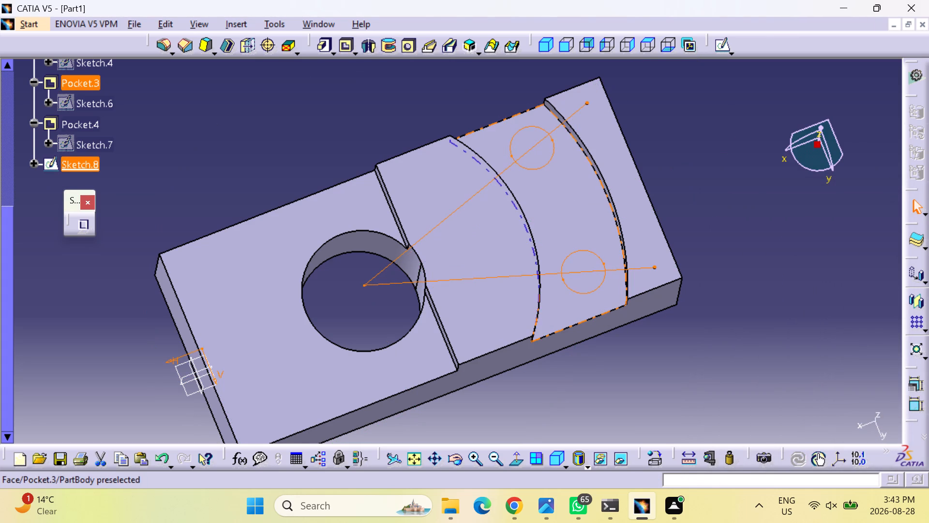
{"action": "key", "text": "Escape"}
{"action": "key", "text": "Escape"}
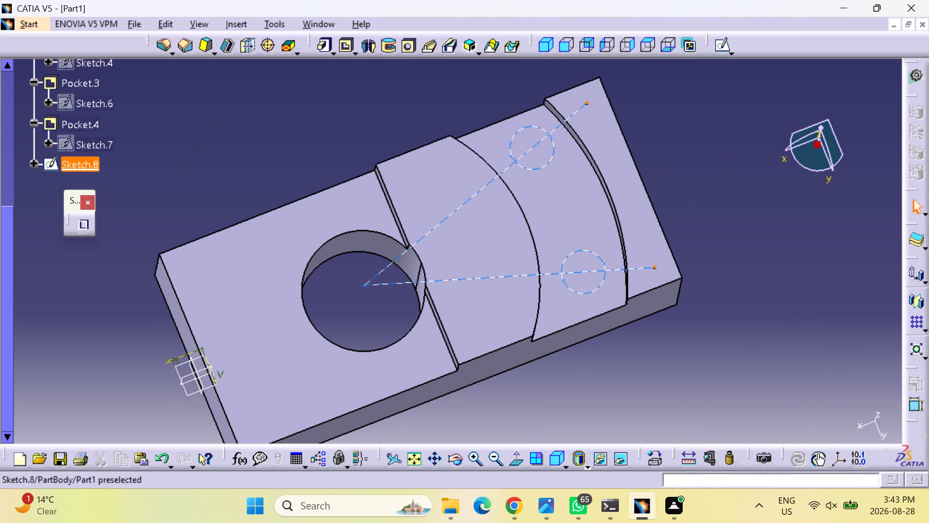
Delete the sketch containing the two 10 mm circles and the angled lines.
{"action": "right_click", "coordinate": [88, 166]}
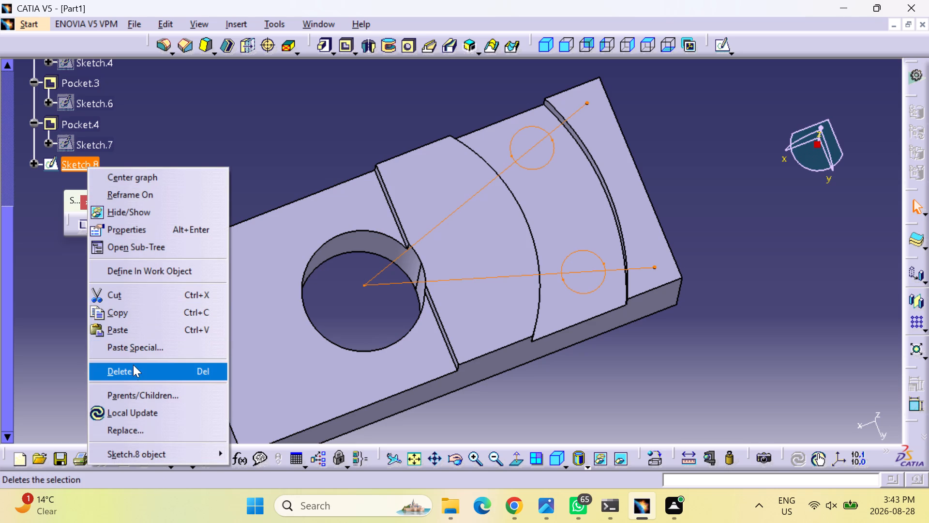
{"action": "left_click", "coordinate": [133, 369]}
{"action": "left_click", "coordinate": [813, 416]}
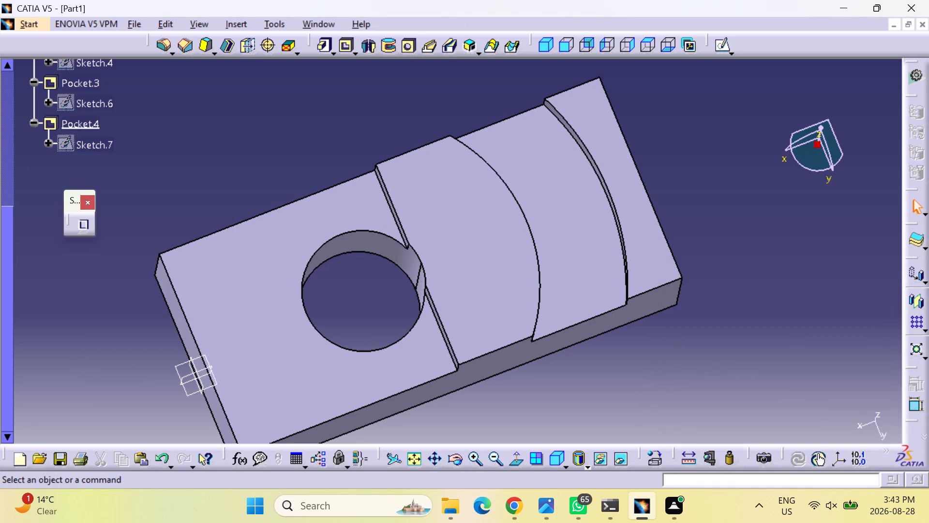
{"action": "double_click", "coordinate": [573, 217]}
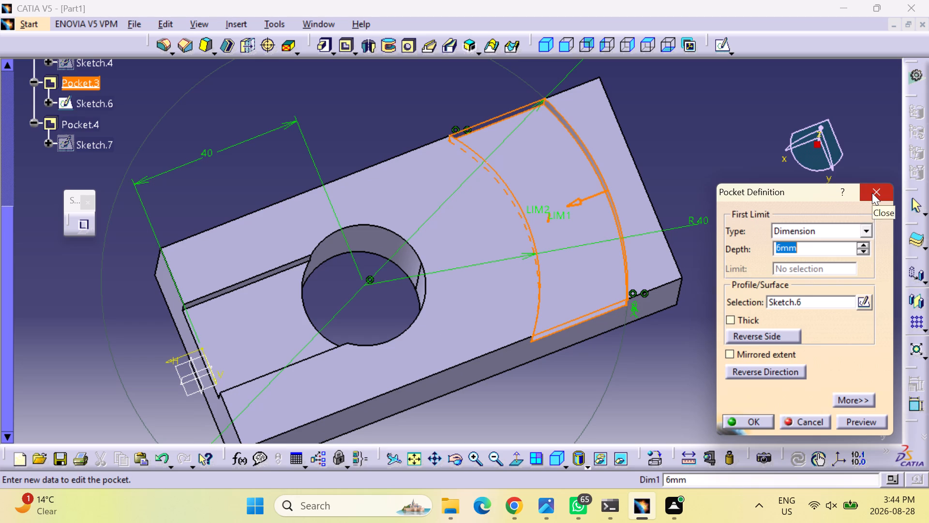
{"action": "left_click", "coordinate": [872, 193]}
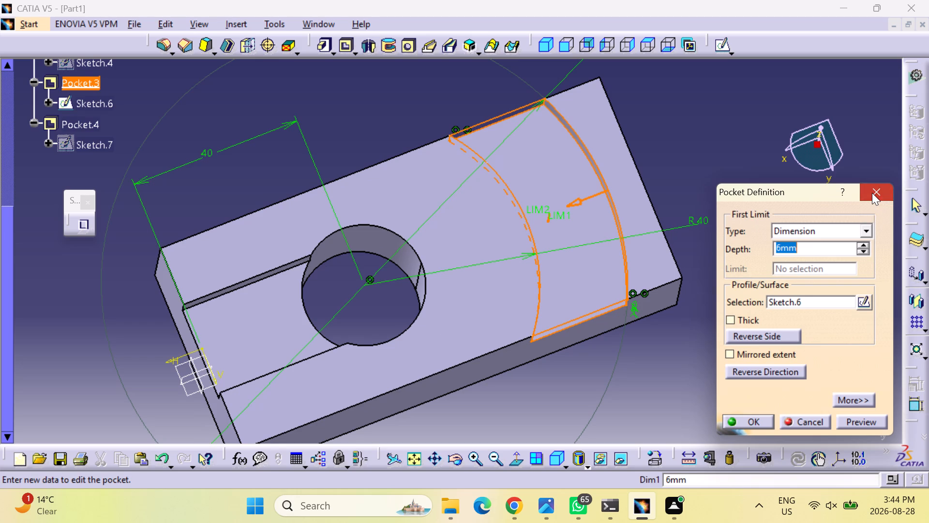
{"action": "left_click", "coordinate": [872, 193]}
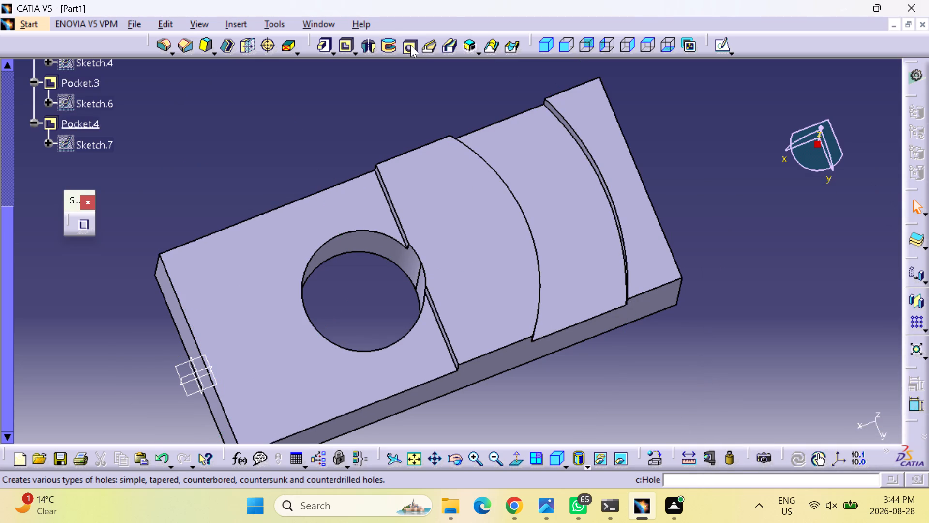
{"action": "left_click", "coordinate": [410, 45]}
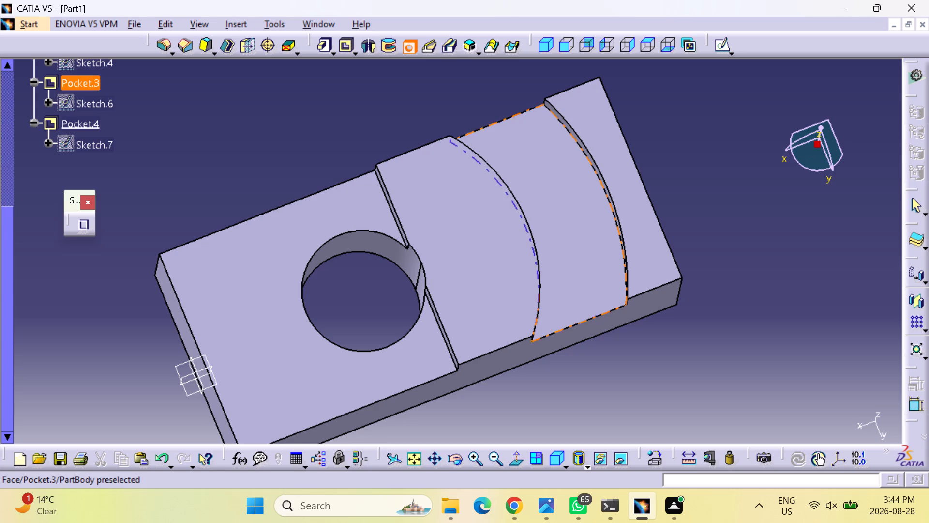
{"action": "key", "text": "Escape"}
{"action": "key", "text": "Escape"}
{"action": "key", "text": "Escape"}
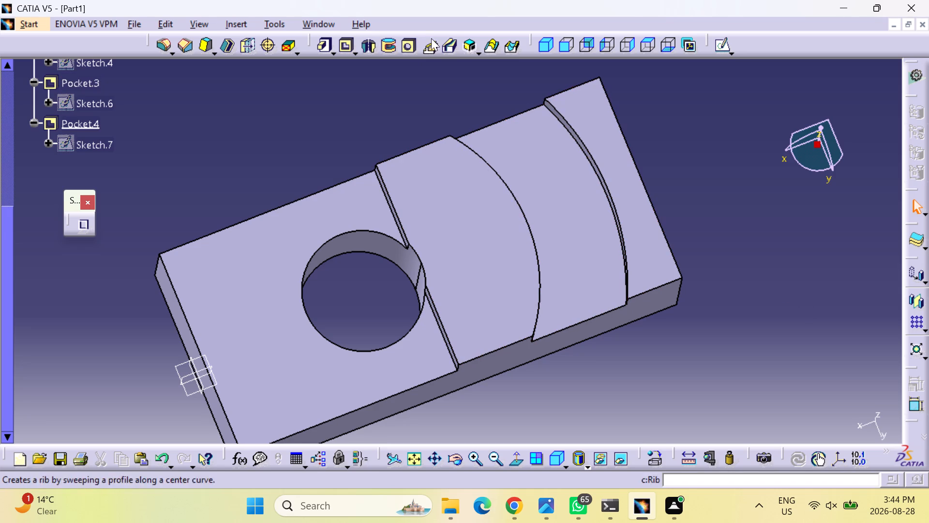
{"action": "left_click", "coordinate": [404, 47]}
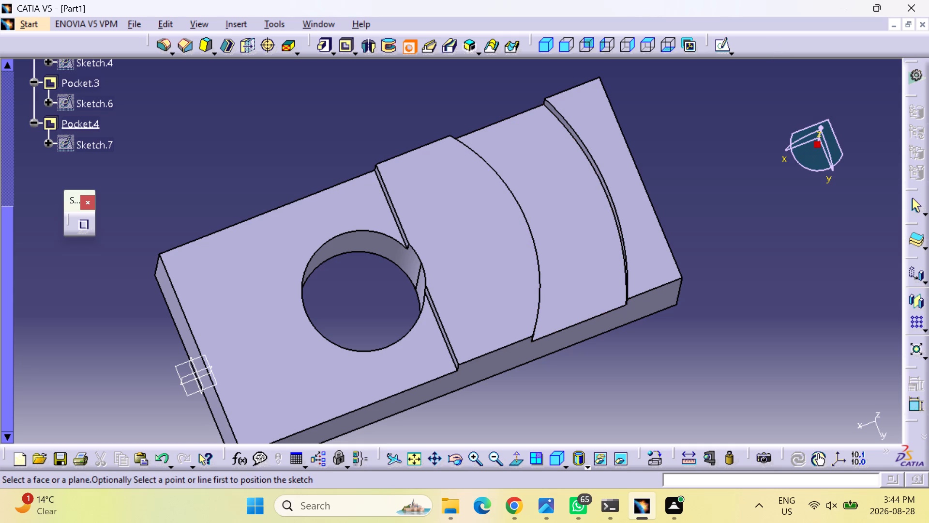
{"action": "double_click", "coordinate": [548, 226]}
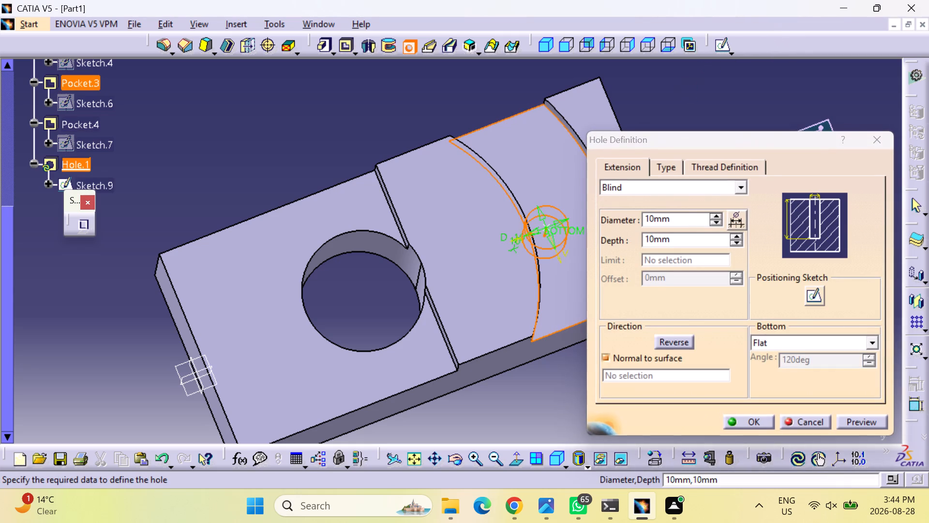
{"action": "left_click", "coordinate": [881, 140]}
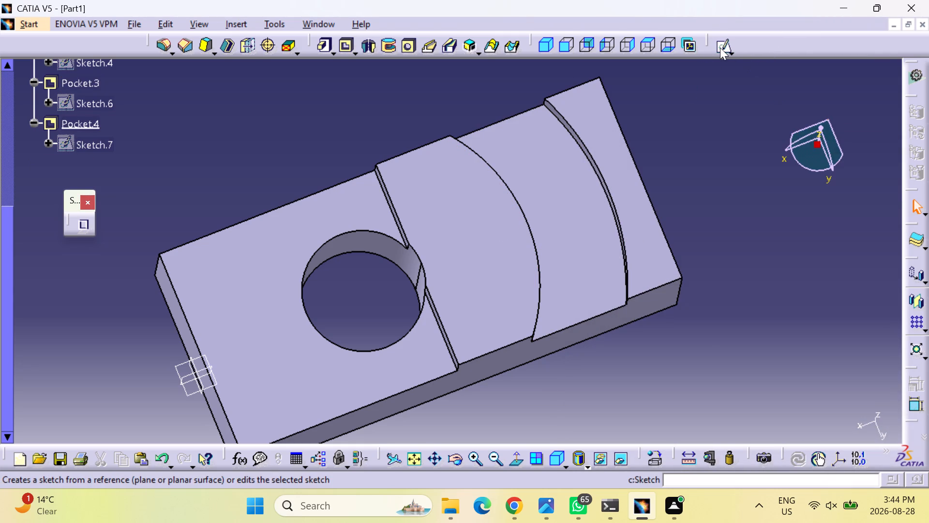
Start a sketch on the curved groove's floor and place a point at about H -88 mm, V 14.5 mm.
{"action": "left_click", "coordinate": [720, 47]}
{"action": "left_click", "coordinate": [549, 229]}
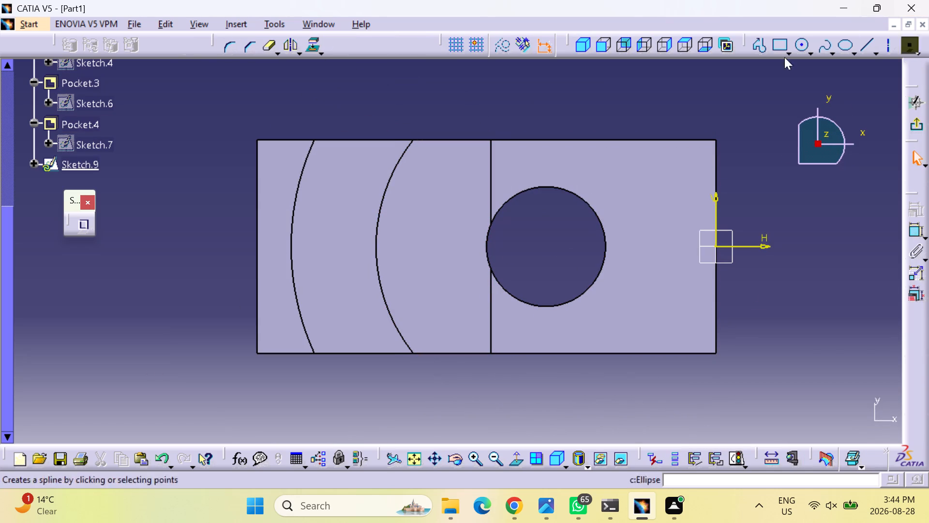
{"action": "left_click", "coordinate": [909, 46]}
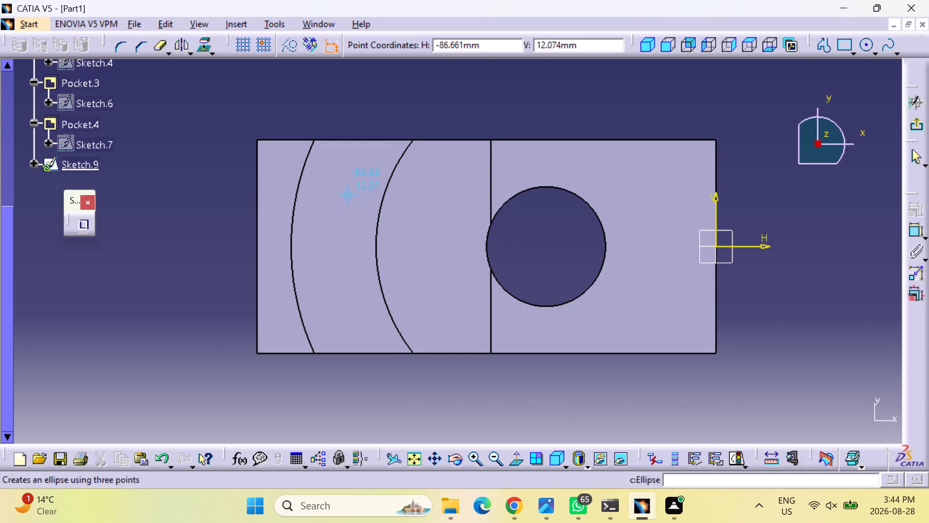
{"action": "left_click", "coordinate": [342, 185]}
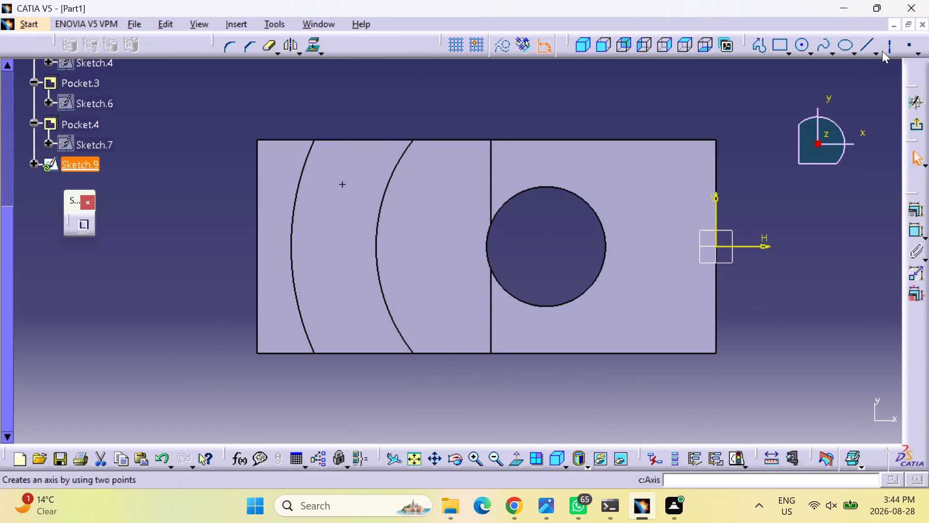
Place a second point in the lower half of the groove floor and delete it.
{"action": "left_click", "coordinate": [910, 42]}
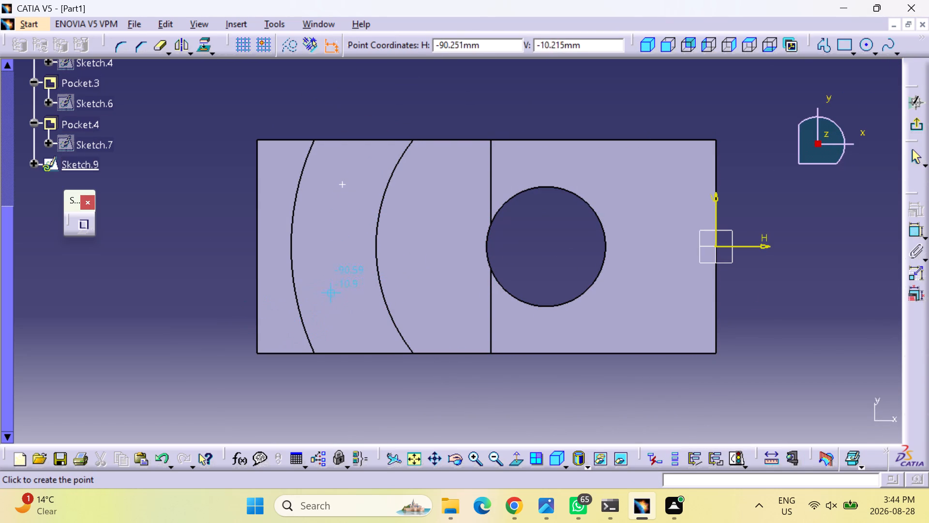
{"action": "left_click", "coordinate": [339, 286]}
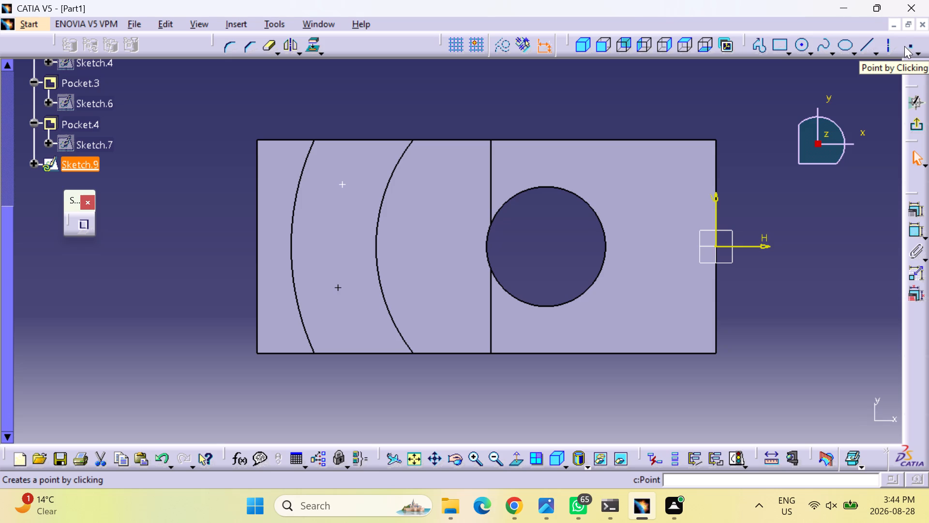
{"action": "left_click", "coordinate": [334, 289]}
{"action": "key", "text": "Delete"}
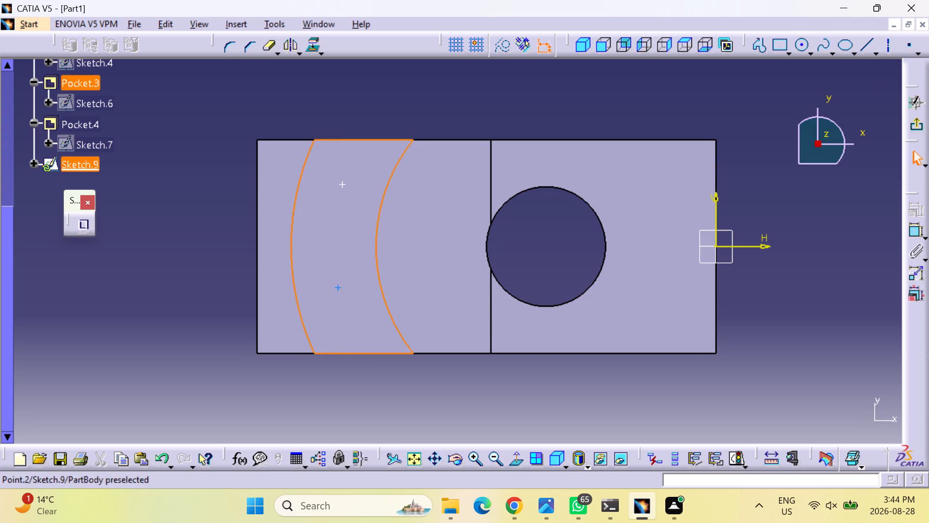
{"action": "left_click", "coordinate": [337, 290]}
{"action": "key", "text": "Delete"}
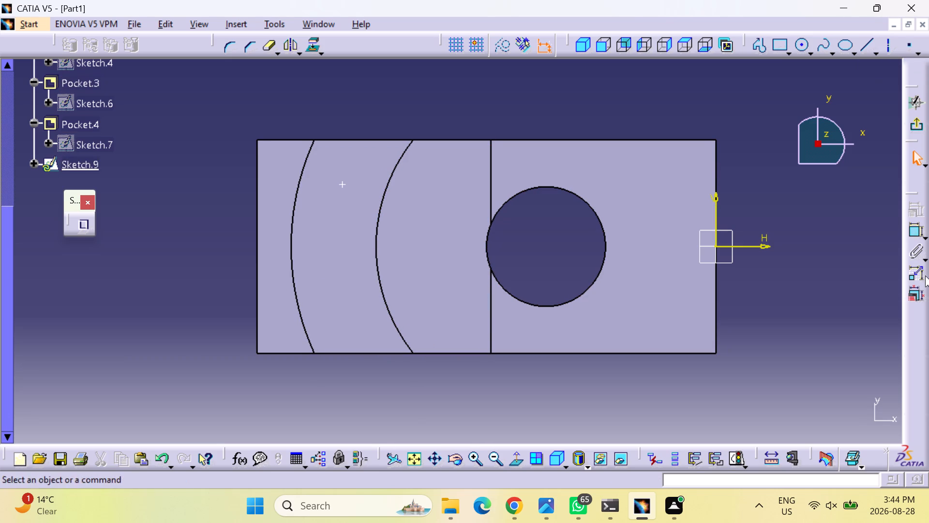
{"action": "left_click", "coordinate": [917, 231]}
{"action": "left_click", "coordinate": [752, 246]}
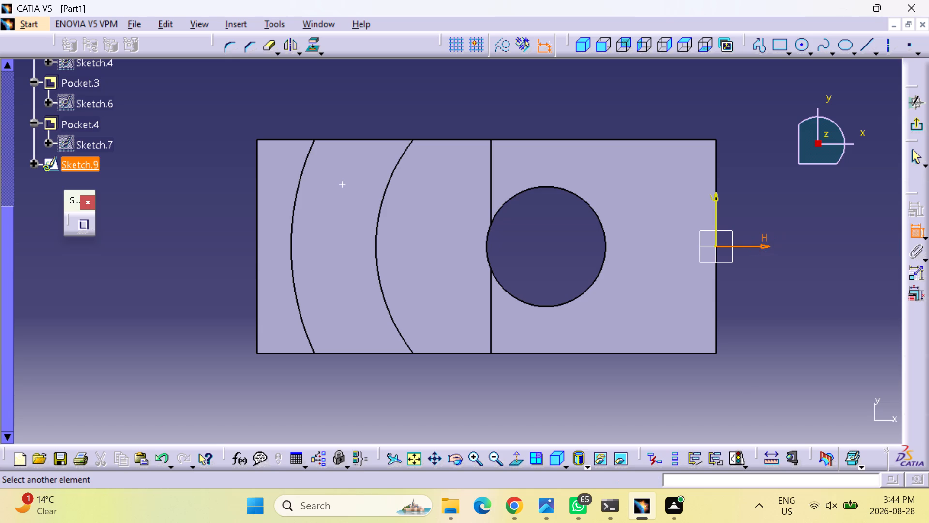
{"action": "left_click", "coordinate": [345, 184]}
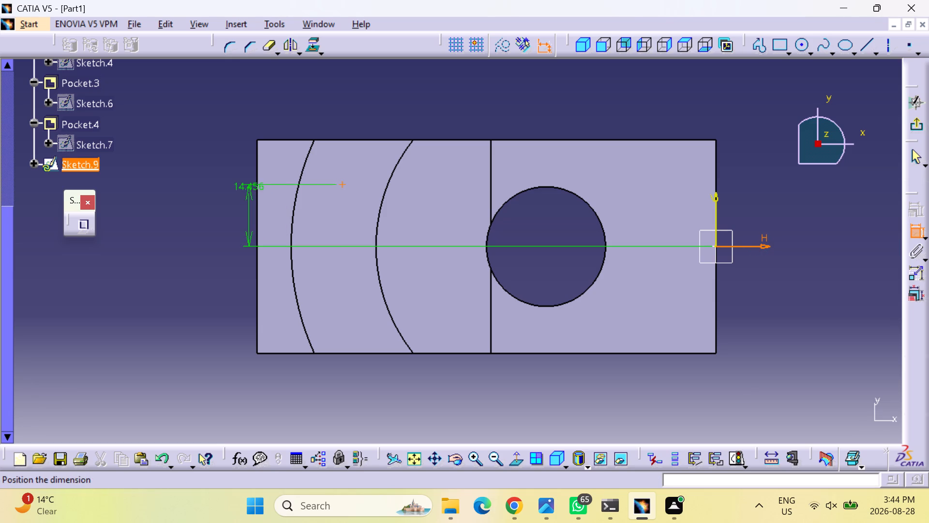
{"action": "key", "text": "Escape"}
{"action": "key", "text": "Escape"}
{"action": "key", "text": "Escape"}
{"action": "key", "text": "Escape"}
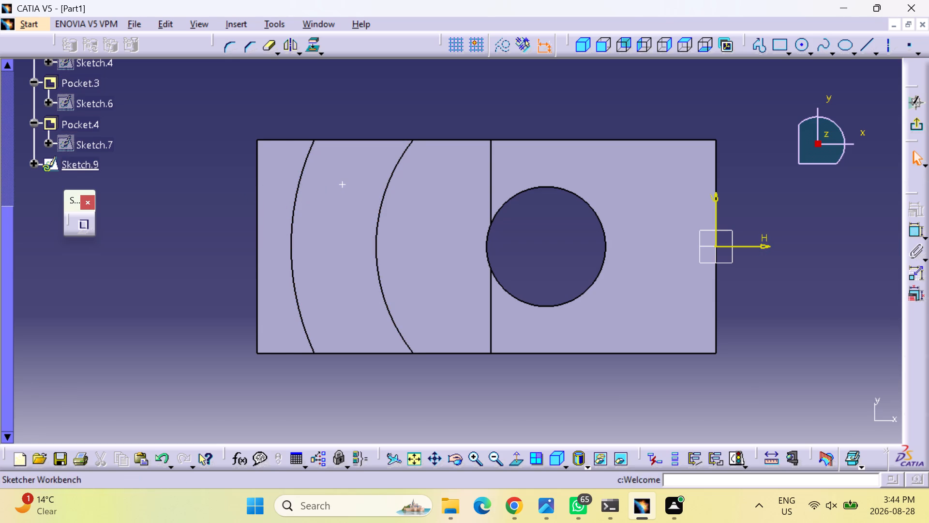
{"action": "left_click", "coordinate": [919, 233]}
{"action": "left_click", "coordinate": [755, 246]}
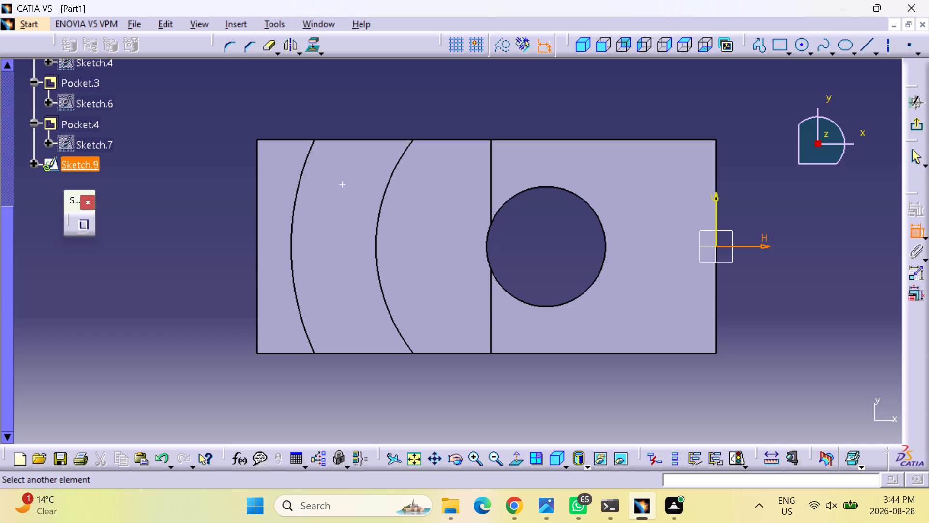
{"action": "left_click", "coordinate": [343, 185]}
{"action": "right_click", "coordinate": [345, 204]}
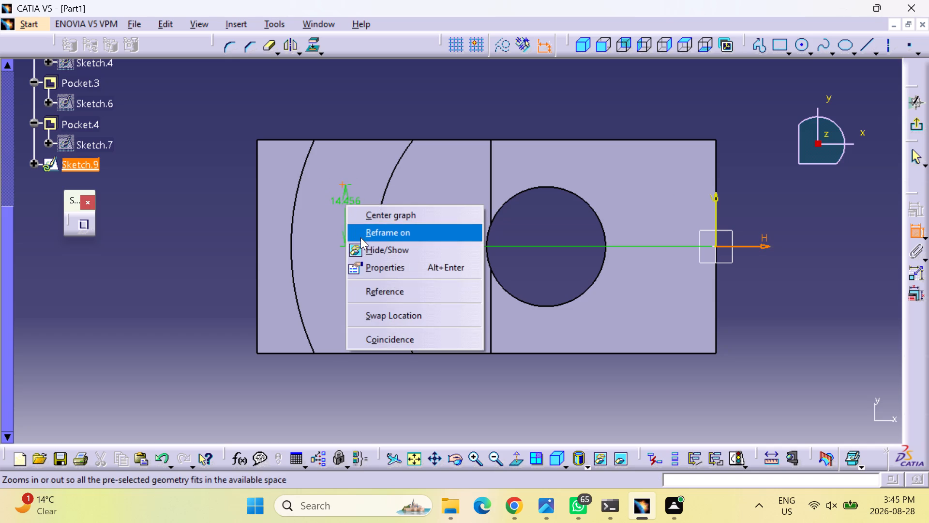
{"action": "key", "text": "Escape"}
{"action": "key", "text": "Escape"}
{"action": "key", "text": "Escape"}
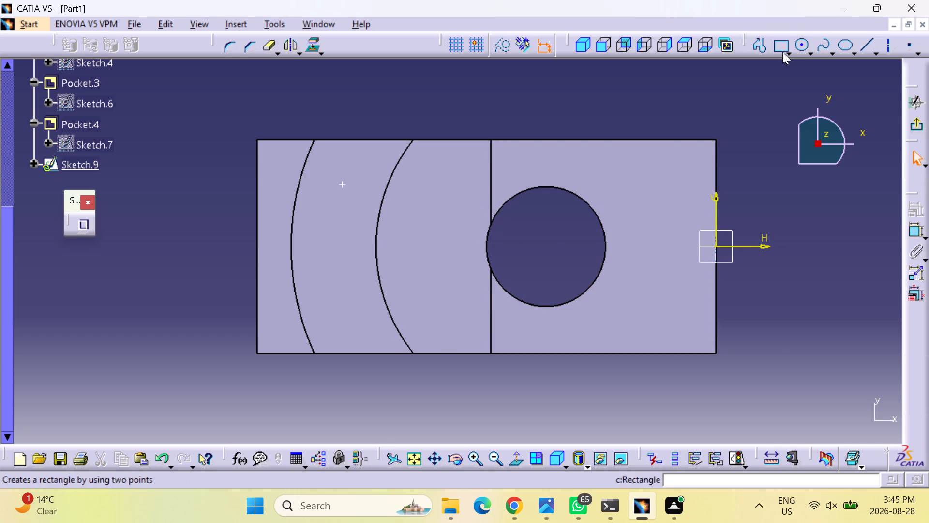
Draw a profile line about 50 mm long from the large hole's centre to the point placed on the groove floor.
{"action": "left_click", "coordinate": [763, 45]}
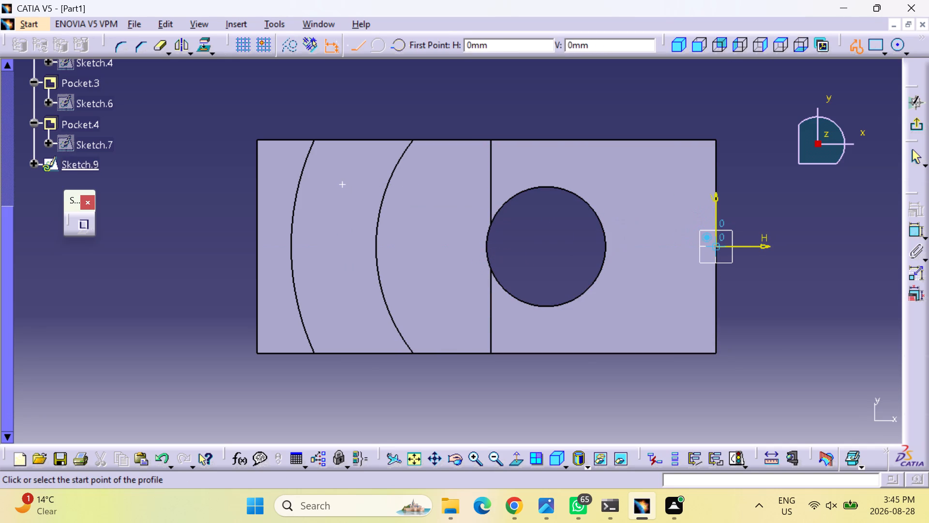
{"action": "left_click", "coordinate": [546, 245]}
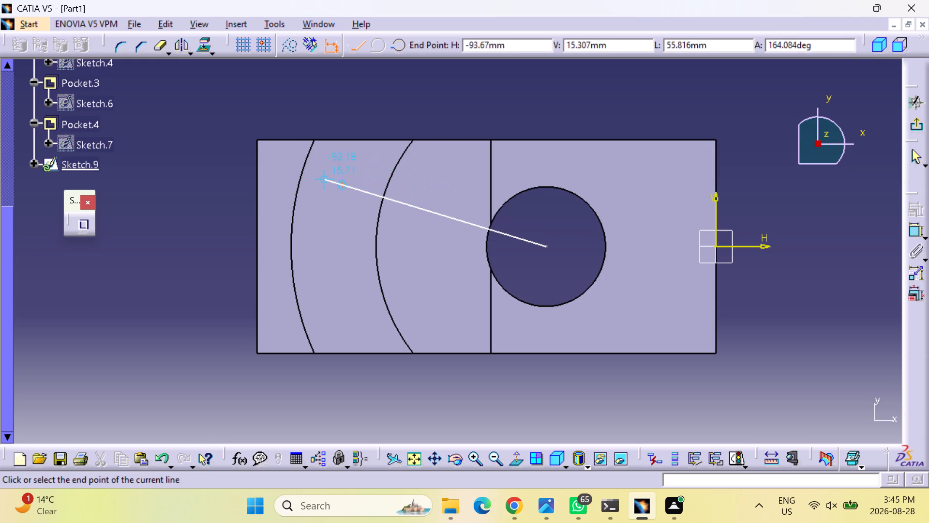
{"action": "left_click", "coordinate": [341, 186]}
{"action": "key", "text": "Escape"}
{"action": "key", "text": "Escape"}
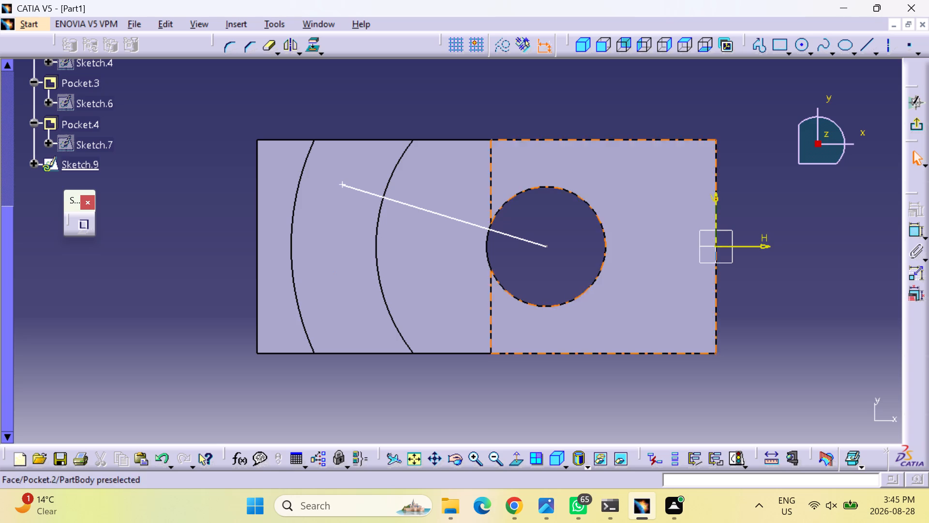
Constrain the line's endpoint at the large hole's centre to 40 mm from the block's edge at the sketch origin.
{"action": "left_click", "coordinate": [914, 233]}
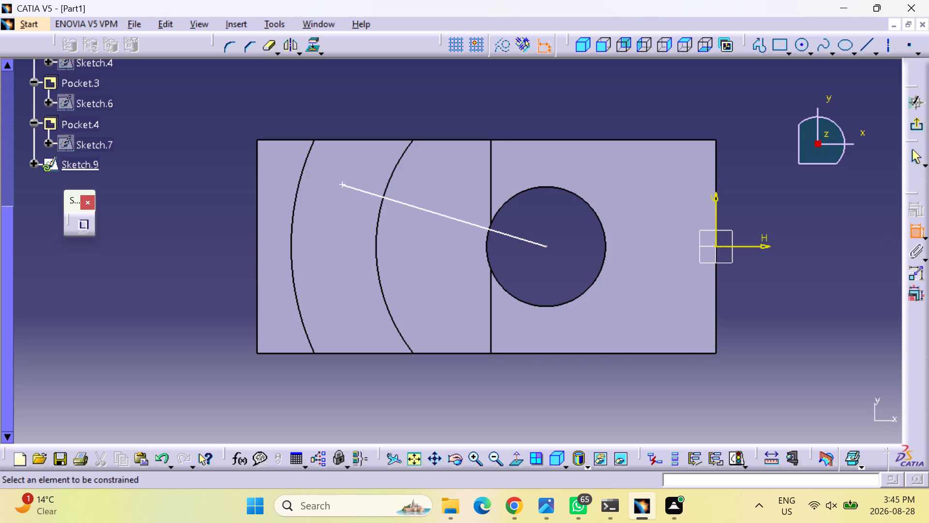
{"action": "left_click", "coordinate": [546, 247]}
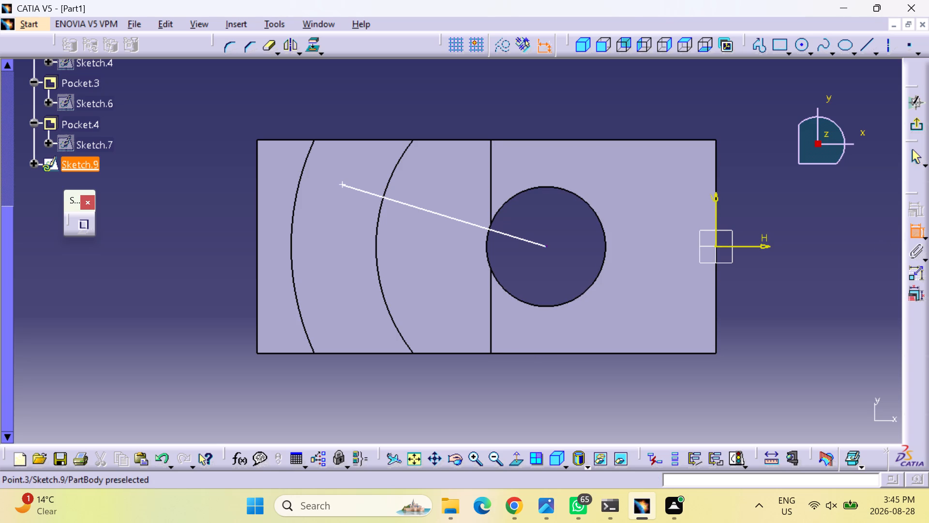
{"action": "left_click", "coordinate": [714, 281]}
{"action": "left_click", "coordinate": [653, 103]}
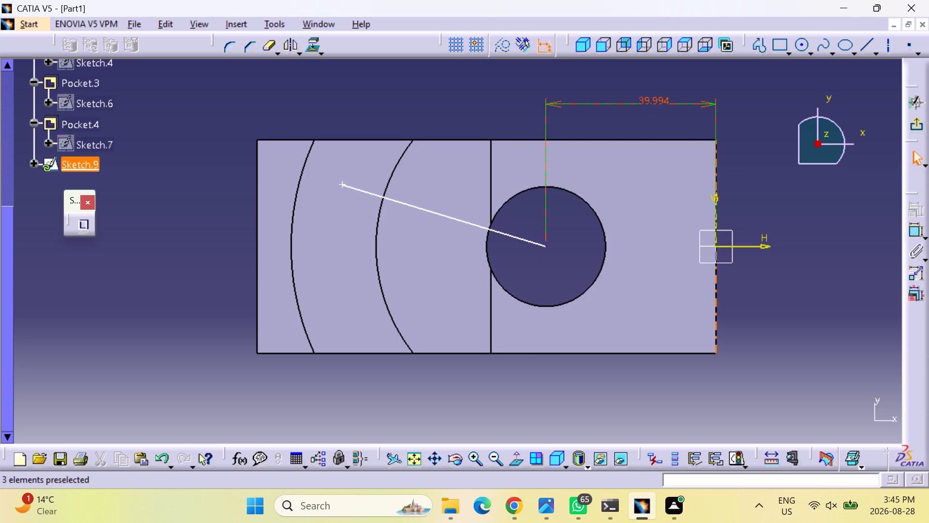
{"action": "double_click", "coordinate": [659, 101]}
{"action": "key", "text": "4"}
{"action": "key", "text": "0"}
{"action": "key", "text": "Return"}
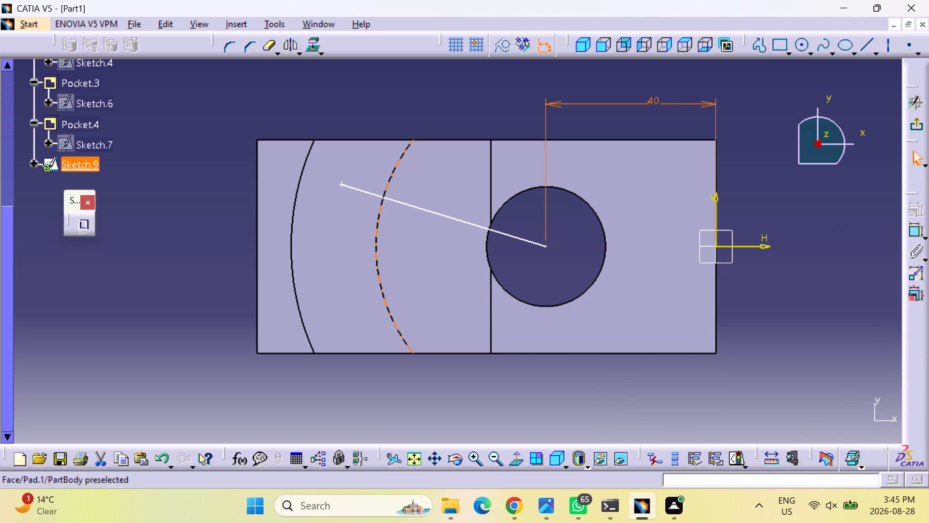
Constrain the angle between the horizontal sketch axis and the slanted line to 18°.
{"action": "left_click", "coordinate": [917, 231]}
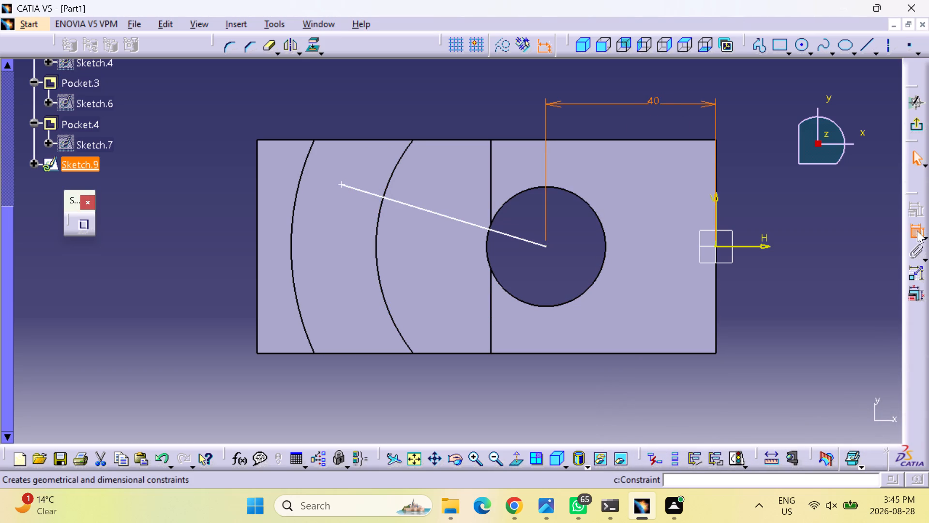
{"action": "left_click", "coordinate": [734, 246]}
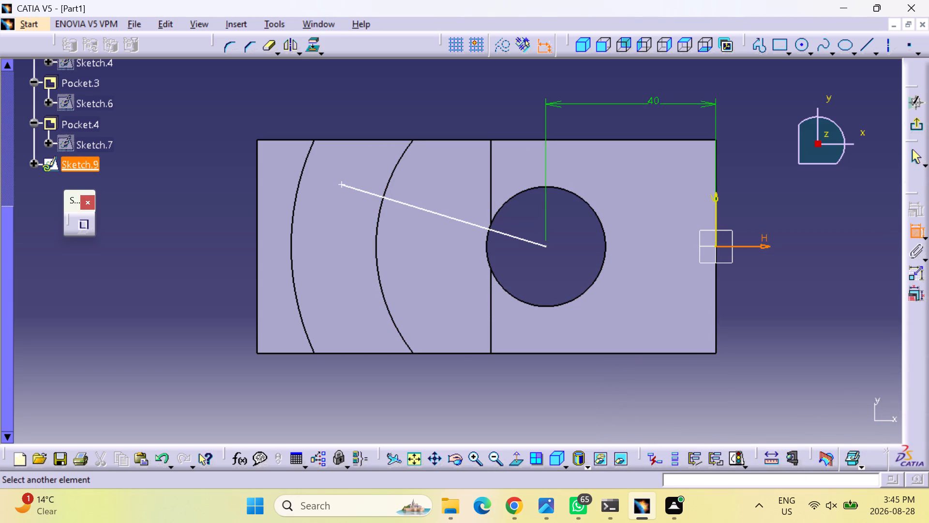
{"action": "left_click", "coordinate": [419, 208]}
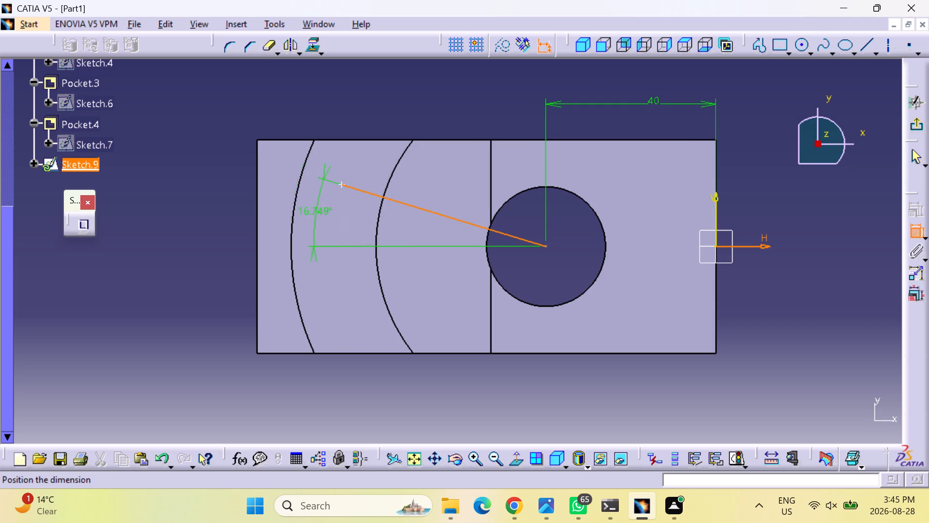
{"action": "left_click", "coordinate": [232, 213]}
{"action": "double_click", "coordinate": [233, 208]}
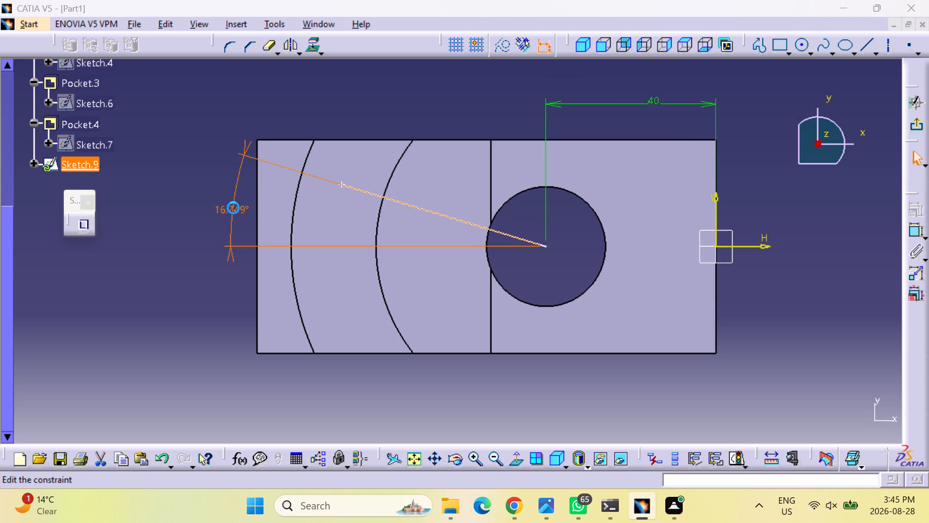
{"action": "type", "text": "18"}
{"action": "key", "text": "Return"}
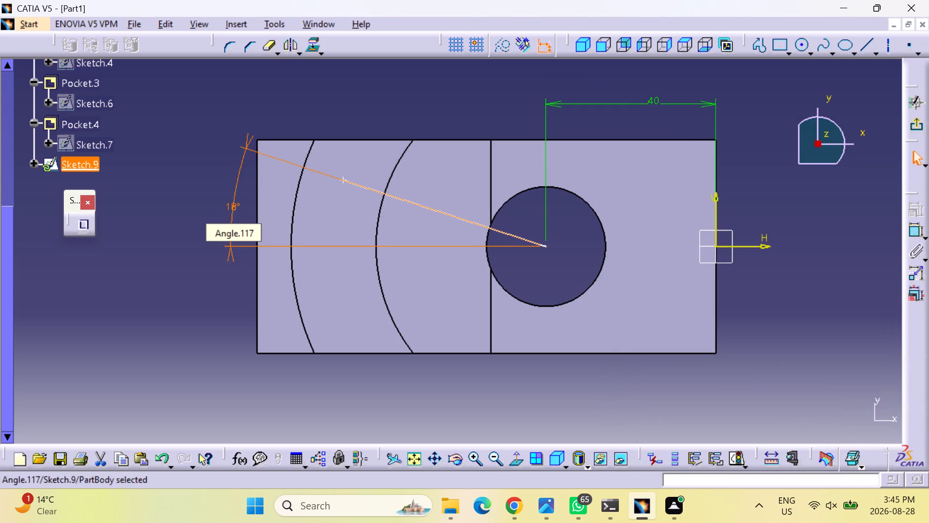
{"action": "left_click", "coordinate": [195, 300]}
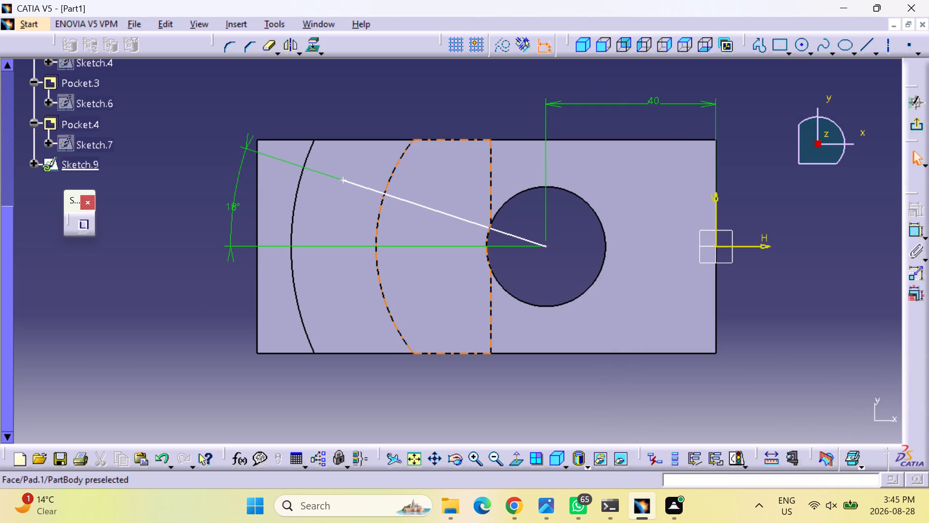
Sketch an arc of about 52 mm radius along the groove floor, centred on the large hole and crossing the slanted line.
{"action": "left_click", "coordinate": [810, 51]}
{"action": "left_click", "coordinate": [823, 199]}
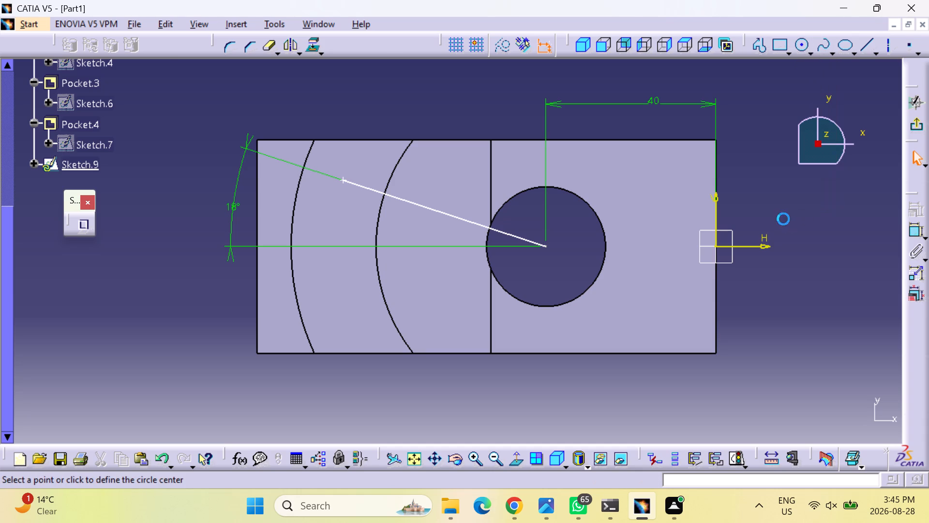
{"action": "left_click", "coordinate": [547, 246]}
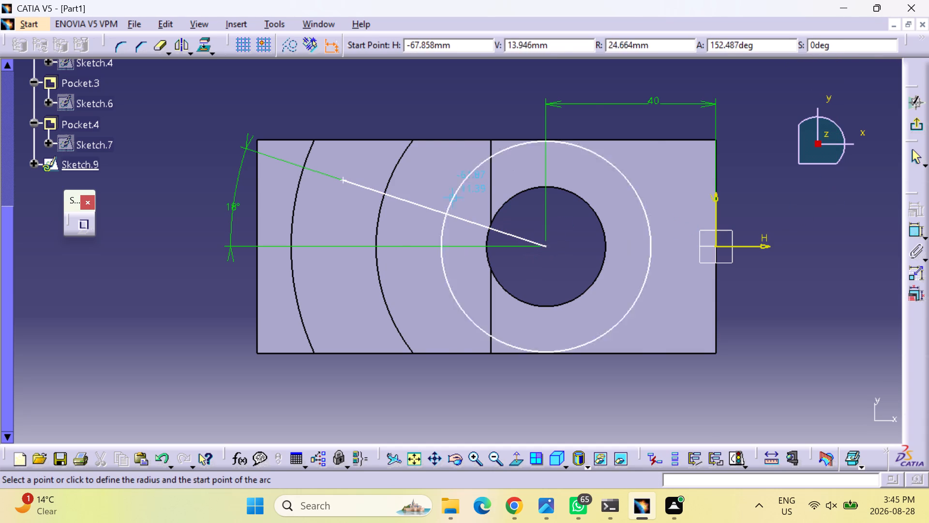
{"action": "left_click", "coordinate": [348, 146]}
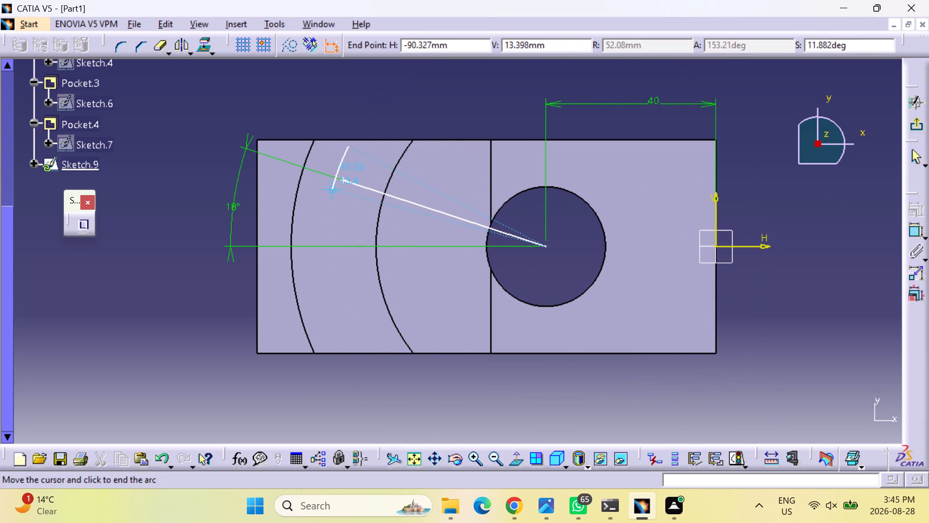
{"action": "left_click", "coordinate": [341, 310]}
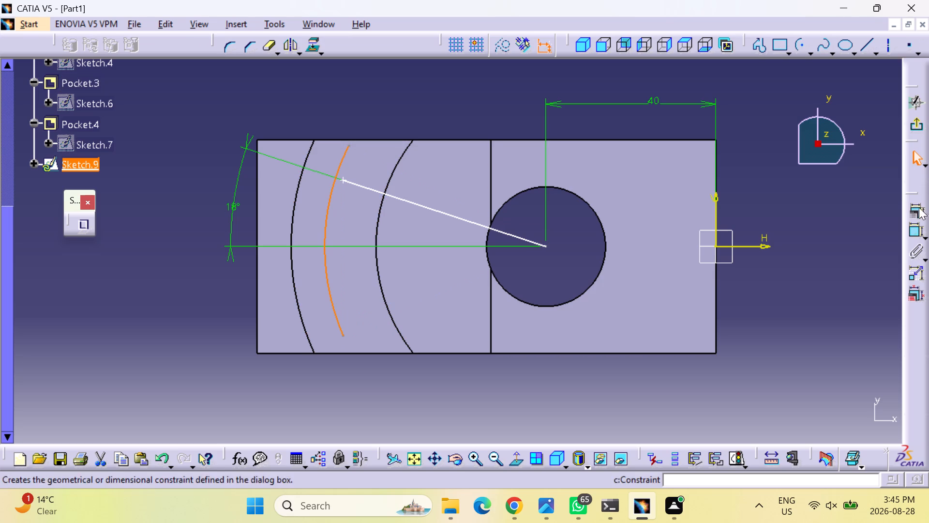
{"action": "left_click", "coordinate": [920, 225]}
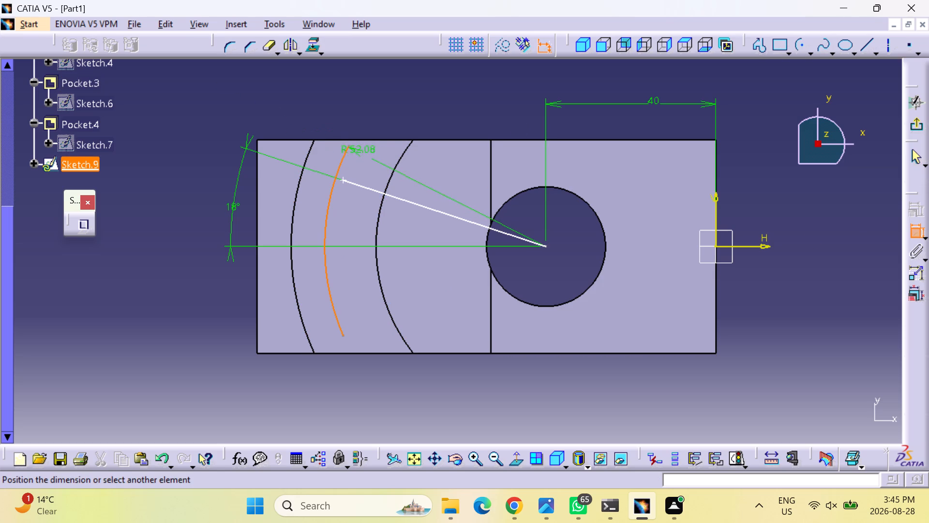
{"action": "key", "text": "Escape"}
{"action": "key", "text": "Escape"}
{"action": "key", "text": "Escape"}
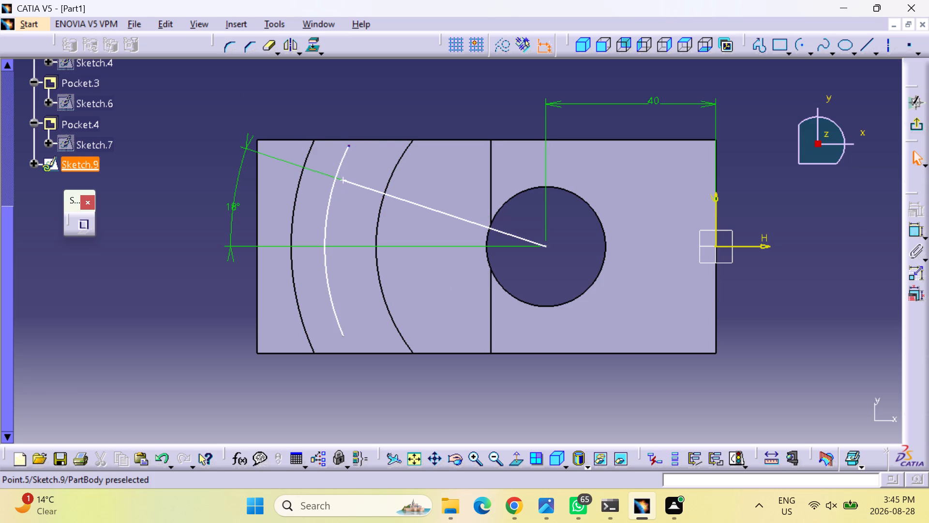
Make the arc's upper and lower endpoints coincident with the groove's upper and lower edges.
{"action": "left_click", "coordinate": [348, 144]}
{"action": "left_click", "coordinate": [913, 227]}
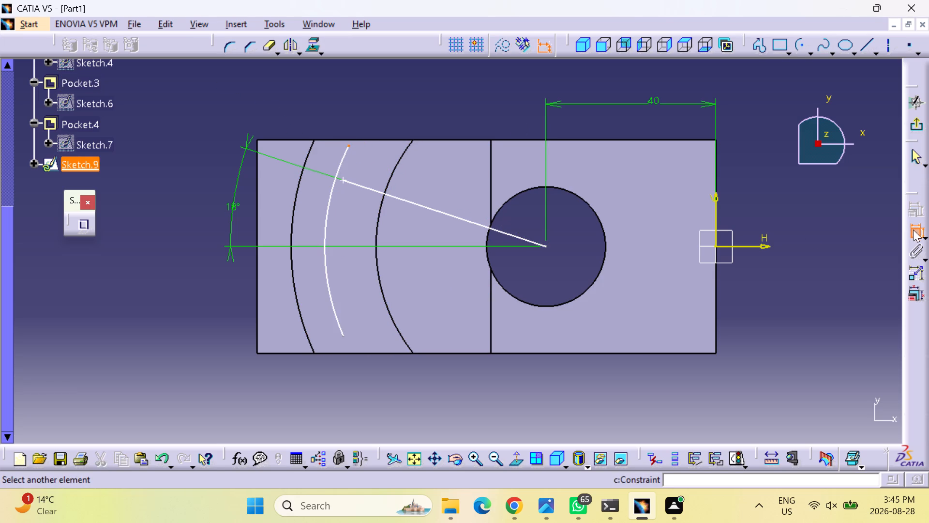
{"action": "left_click", "coordinate": [381, 139]}
{"action": "right_click", "coordinate": [376, 171]}
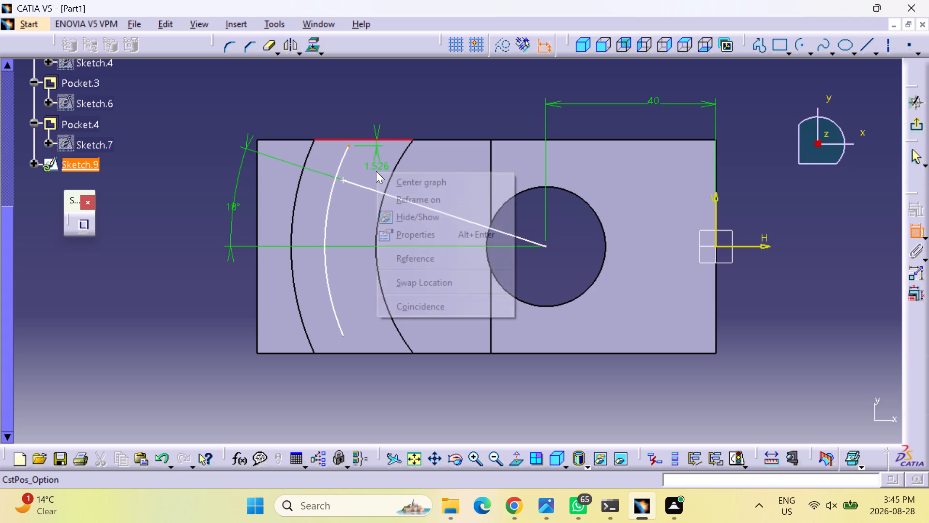
{"action": "left_click", "coordinate": [383, 303]}
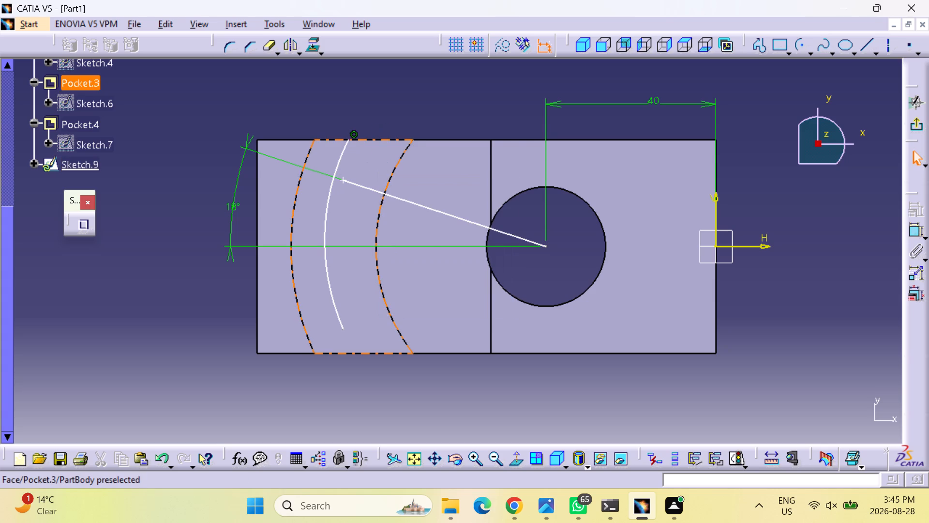
{"action": "left_click", "coordinate": [345, 330]}
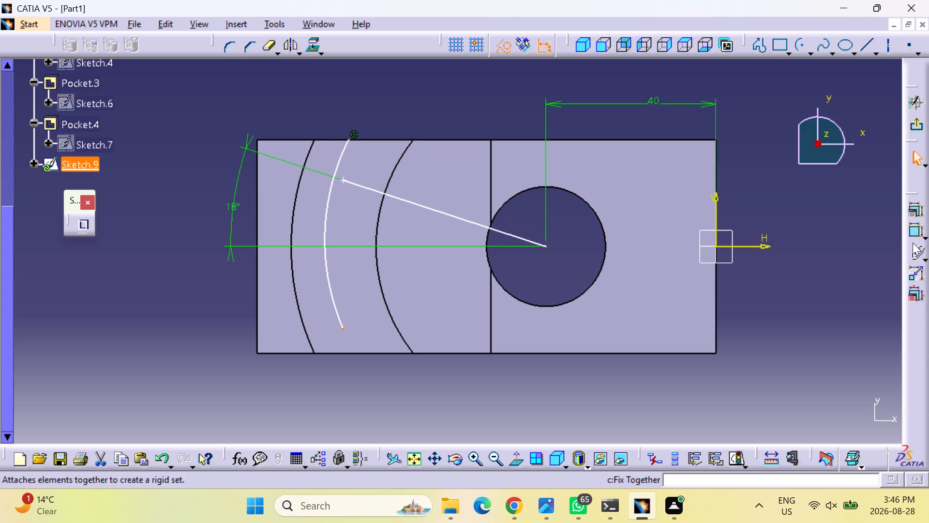
{"action": "left_click", "coordinate": [917, 233]}
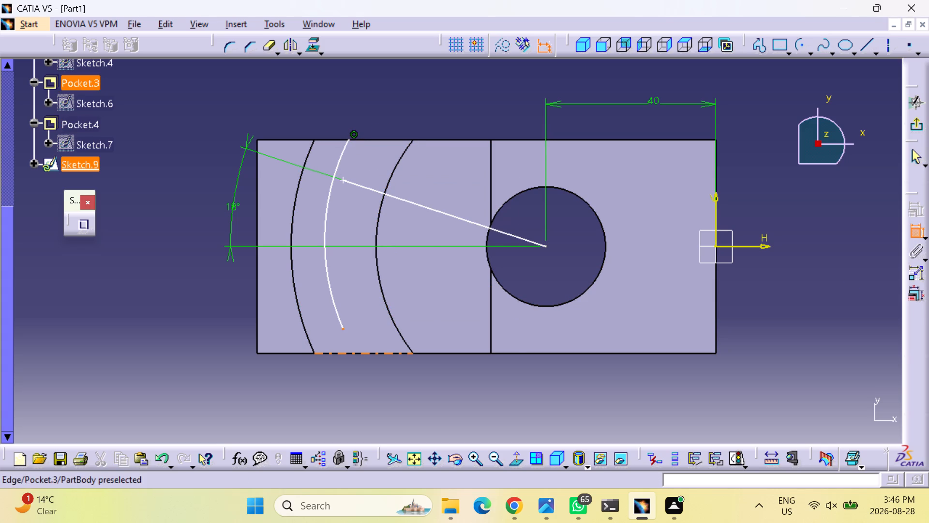
{"action": "left_click", "coordinate": [382, 355]}
{"action": "right_click", "coordinate": [382, 355]}
{"action": "left_click", "coordinate": [410, 344]}
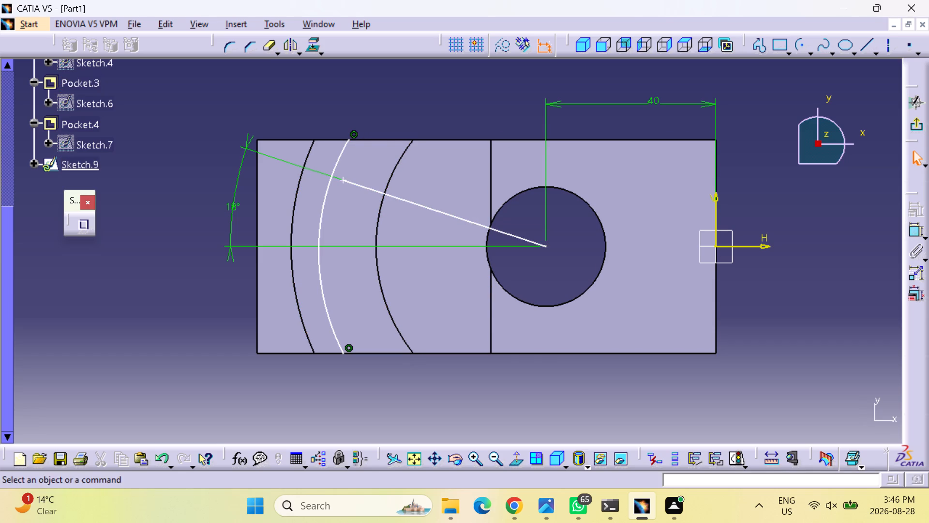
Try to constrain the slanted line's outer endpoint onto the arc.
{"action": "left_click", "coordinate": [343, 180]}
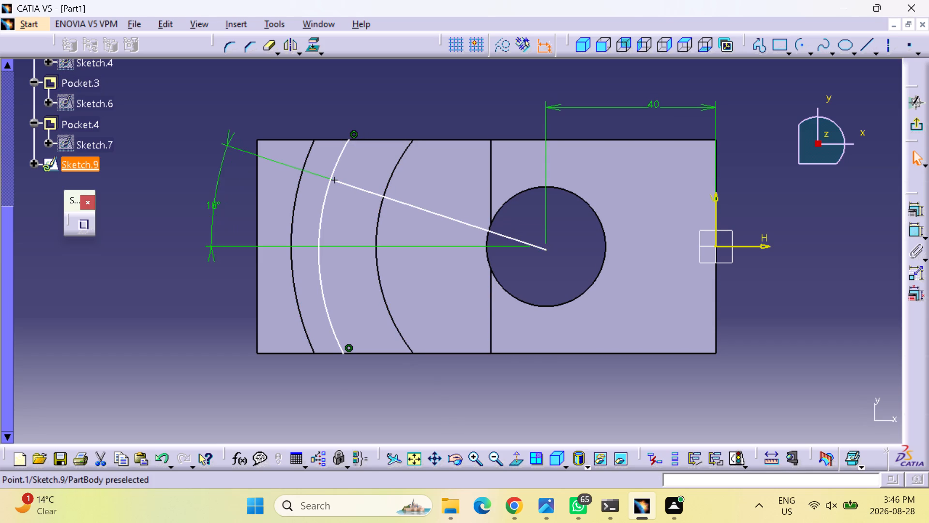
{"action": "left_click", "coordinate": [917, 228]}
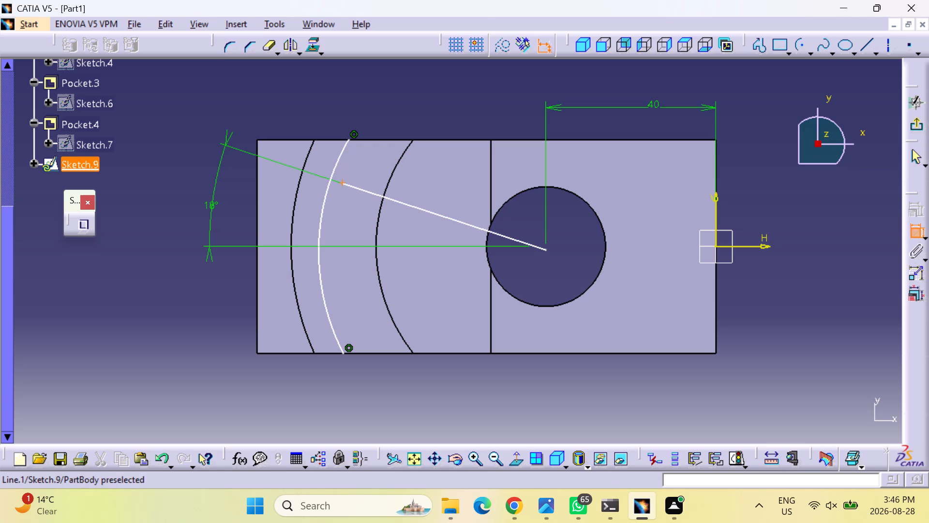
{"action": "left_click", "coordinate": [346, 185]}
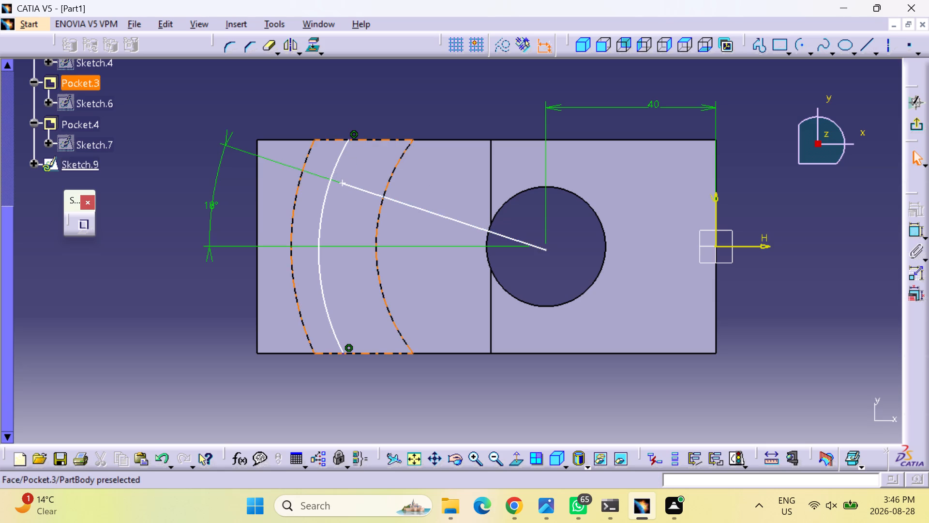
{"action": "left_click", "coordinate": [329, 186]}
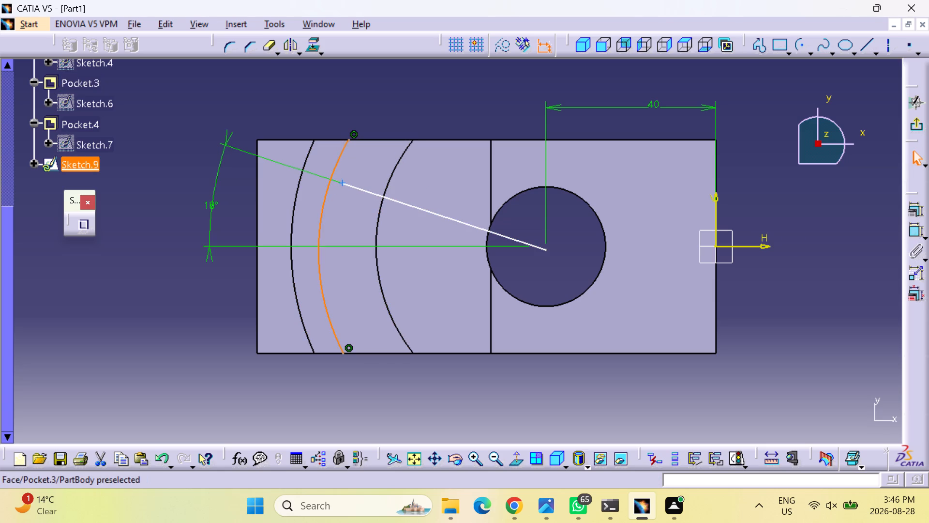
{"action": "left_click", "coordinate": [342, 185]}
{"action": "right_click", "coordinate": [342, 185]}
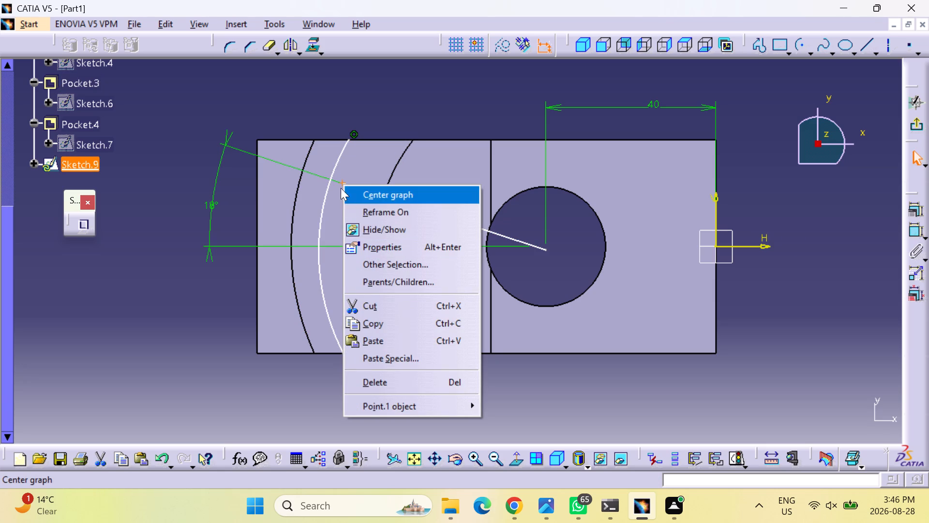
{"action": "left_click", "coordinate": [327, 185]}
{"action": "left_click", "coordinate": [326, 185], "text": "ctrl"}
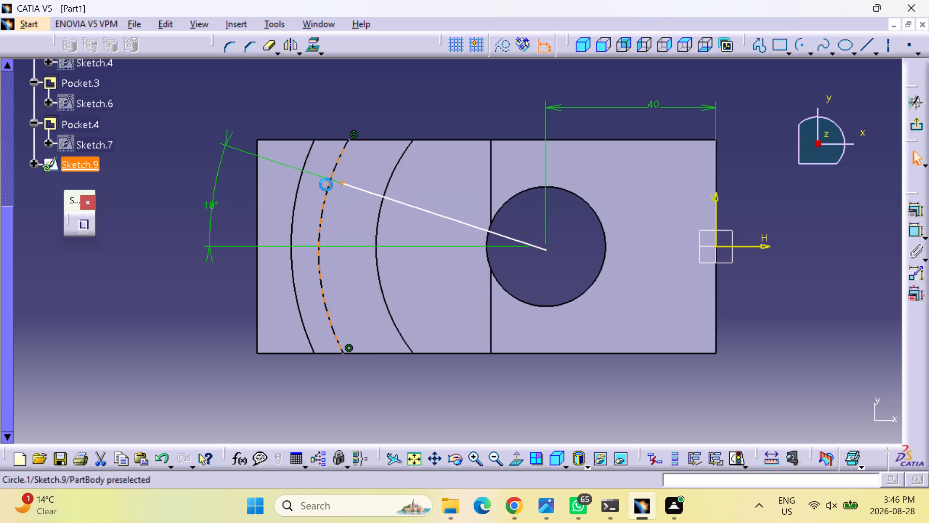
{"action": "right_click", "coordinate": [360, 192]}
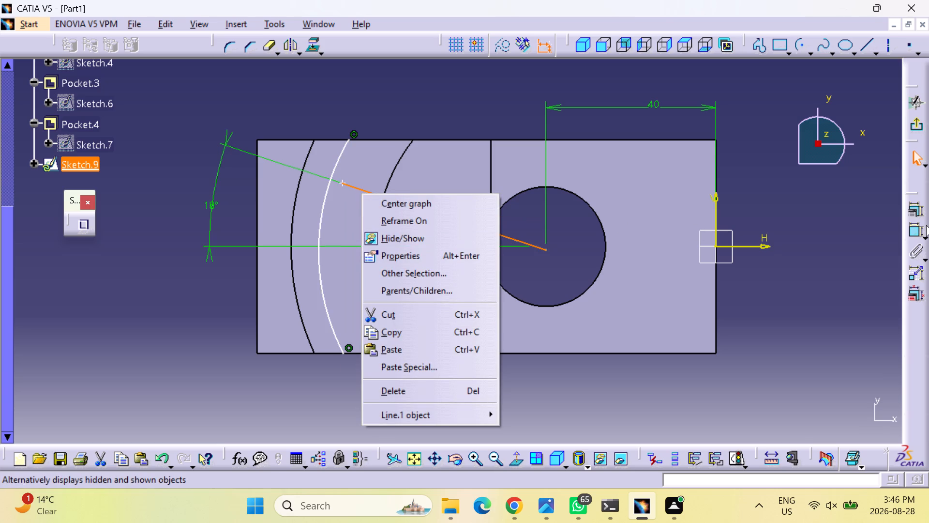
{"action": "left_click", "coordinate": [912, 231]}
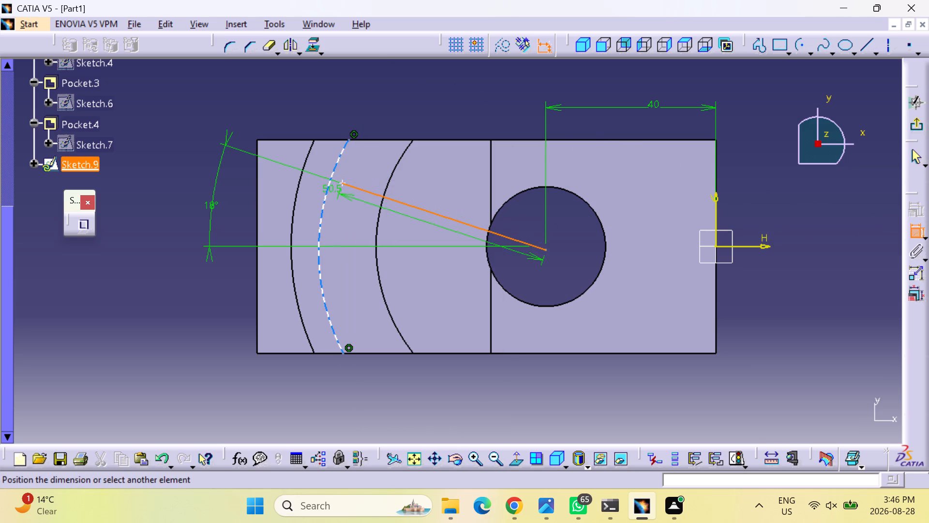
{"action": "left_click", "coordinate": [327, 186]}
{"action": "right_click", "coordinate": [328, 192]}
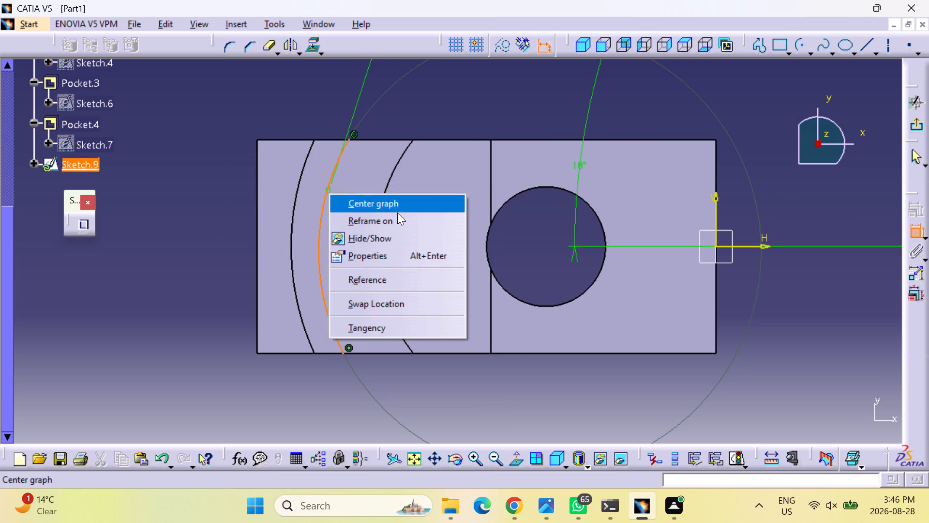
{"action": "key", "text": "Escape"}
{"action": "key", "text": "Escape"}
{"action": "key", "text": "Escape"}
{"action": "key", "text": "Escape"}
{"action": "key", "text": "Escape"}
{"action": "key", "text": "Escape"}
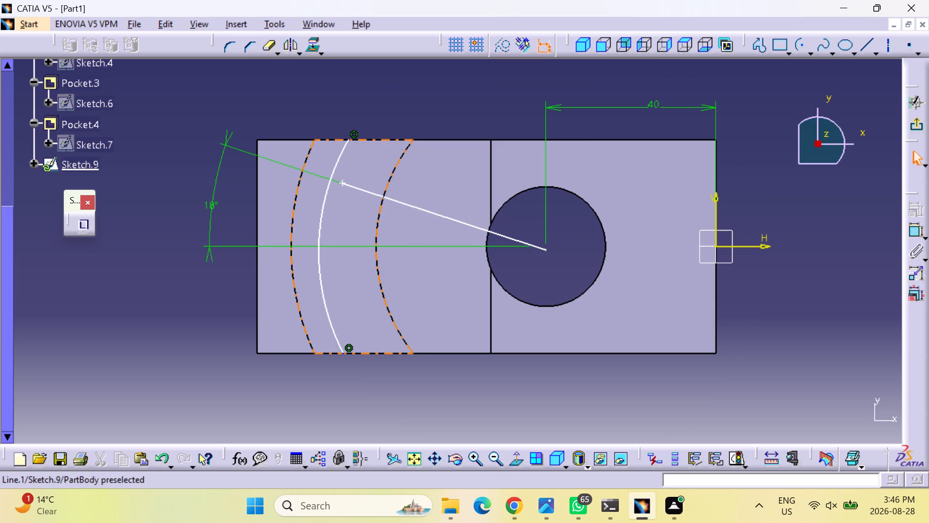
Make the slanted line's outer endpoint coincident with the arc along the groove floor.
{"action": "left_click", "coordinate": [916, 226]}
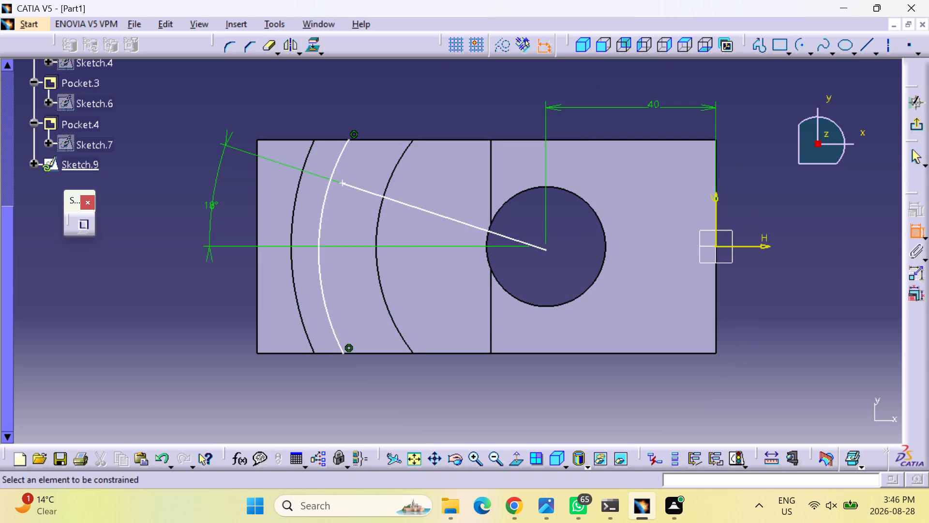
{"action": "left_click", "coordinate": [342, 183]}
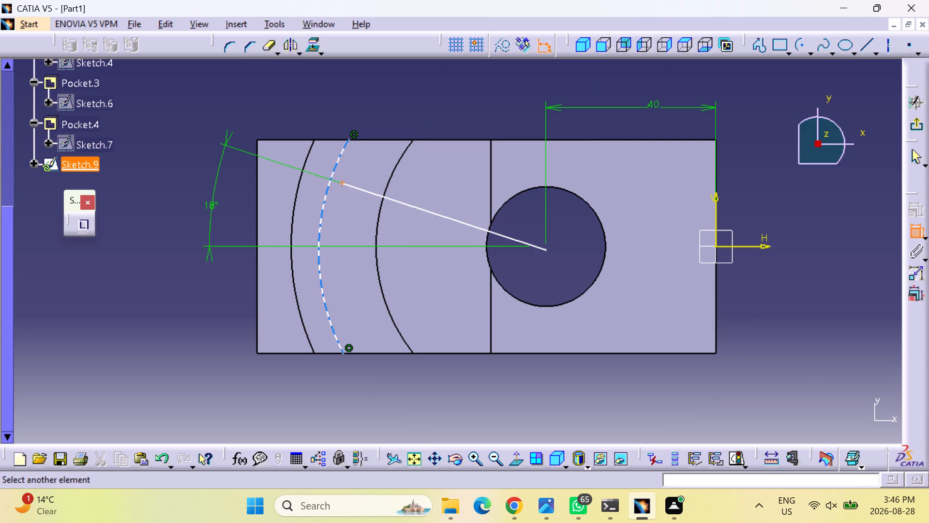
{"action": "left_click", "coordinate": [328, 187], "text": "ctrl"}
{"action": "right_click", "coordinate": [330, 187]}
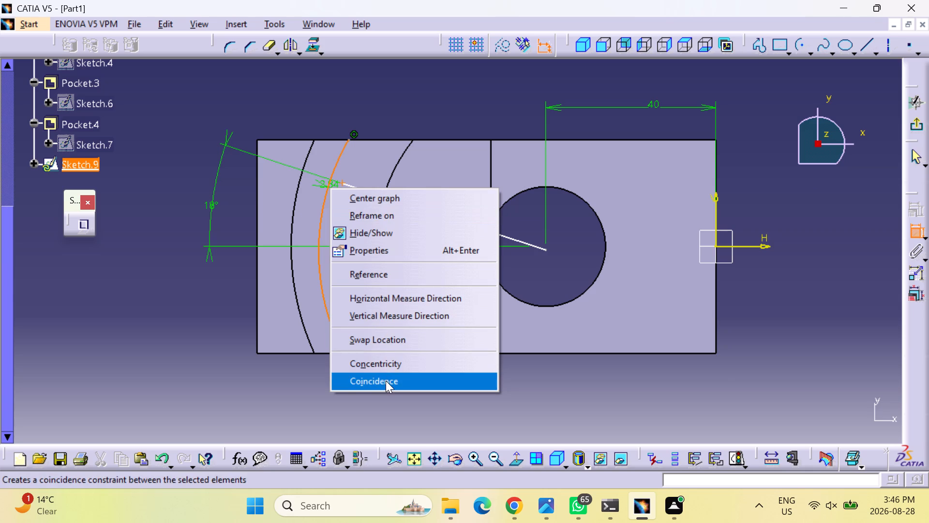
{"action": "left_click", "coordinate": [386, 381]}
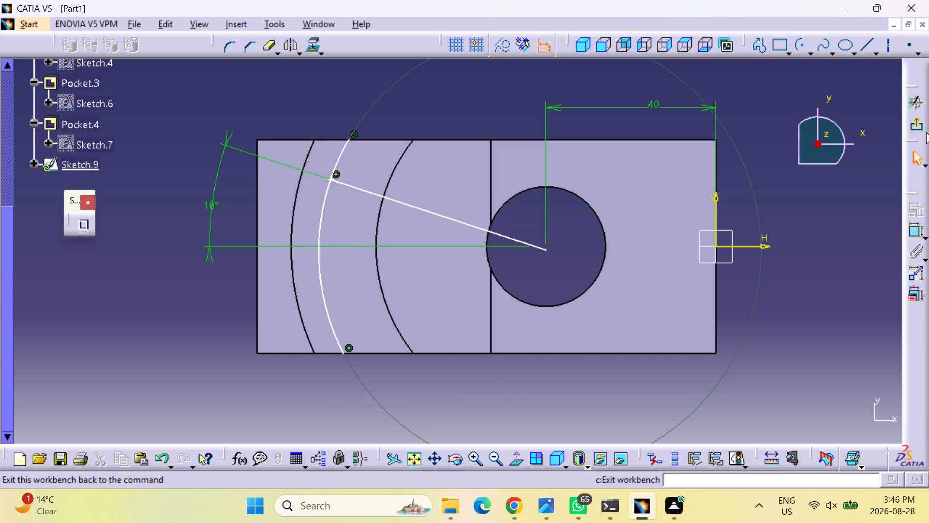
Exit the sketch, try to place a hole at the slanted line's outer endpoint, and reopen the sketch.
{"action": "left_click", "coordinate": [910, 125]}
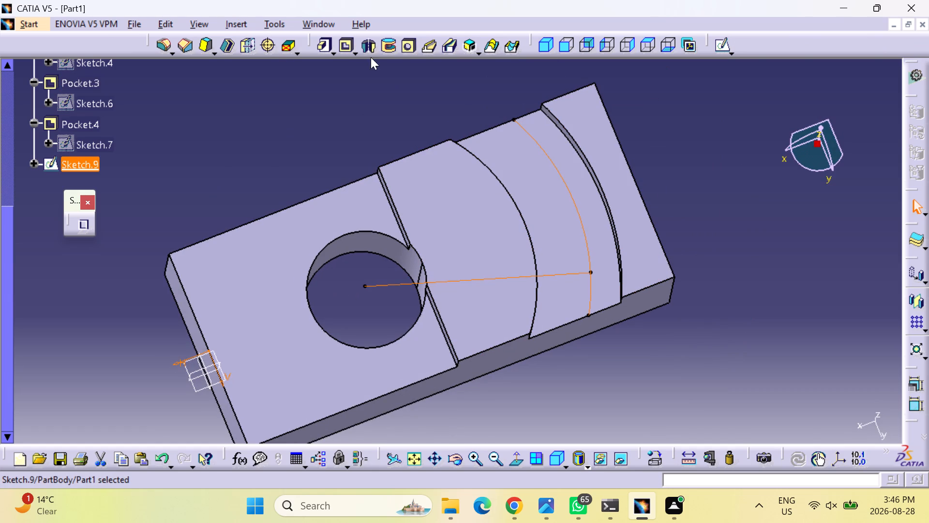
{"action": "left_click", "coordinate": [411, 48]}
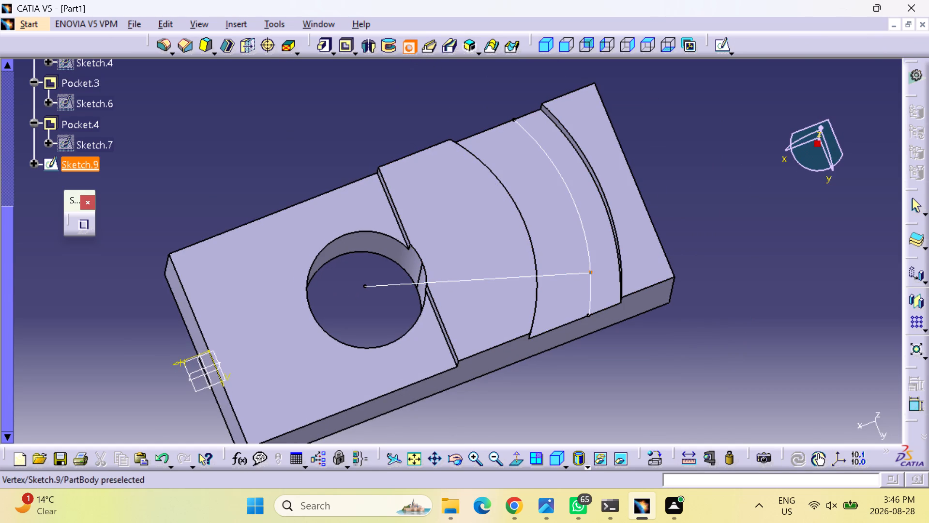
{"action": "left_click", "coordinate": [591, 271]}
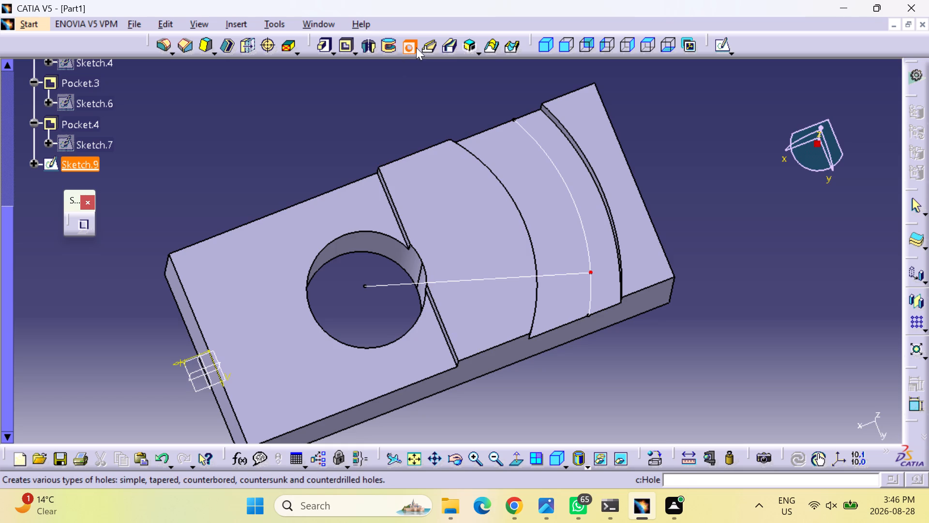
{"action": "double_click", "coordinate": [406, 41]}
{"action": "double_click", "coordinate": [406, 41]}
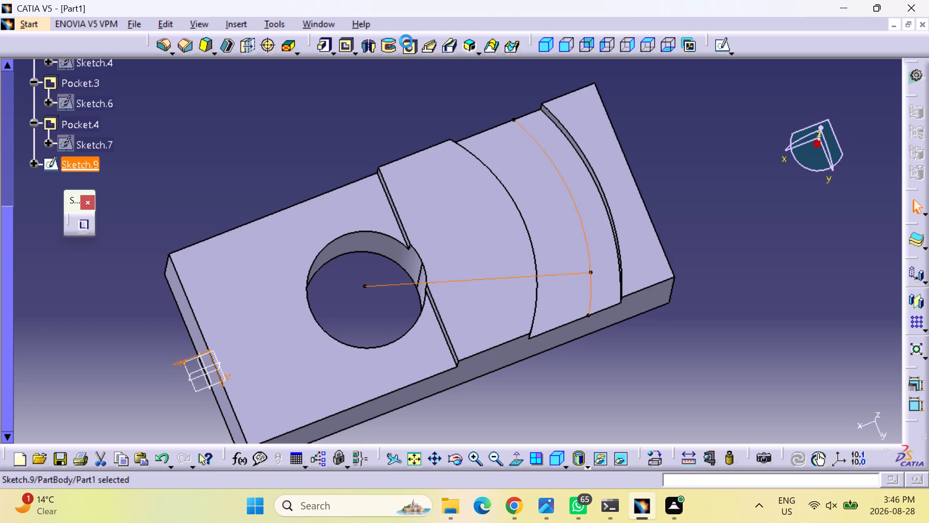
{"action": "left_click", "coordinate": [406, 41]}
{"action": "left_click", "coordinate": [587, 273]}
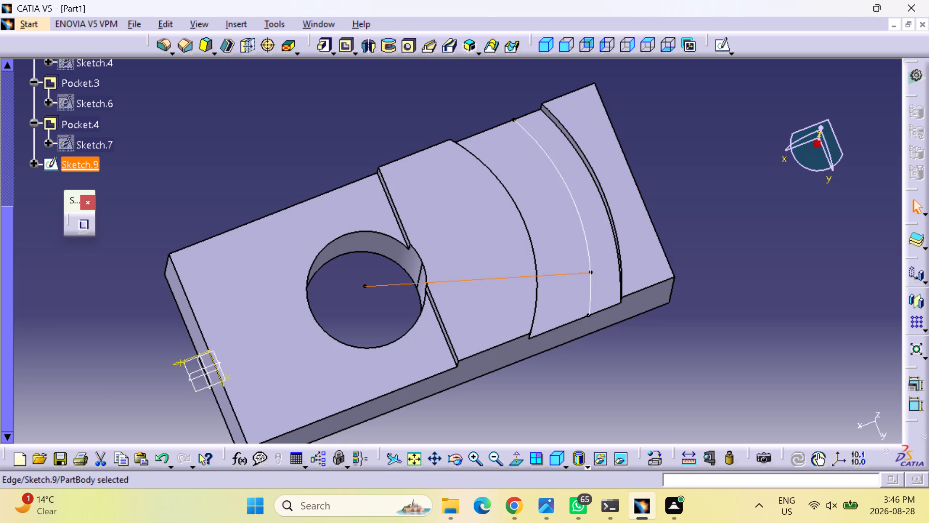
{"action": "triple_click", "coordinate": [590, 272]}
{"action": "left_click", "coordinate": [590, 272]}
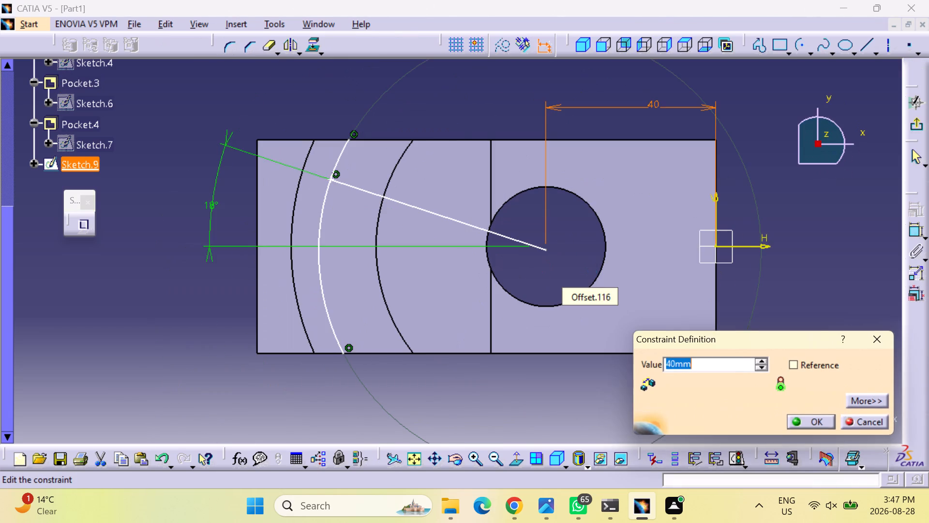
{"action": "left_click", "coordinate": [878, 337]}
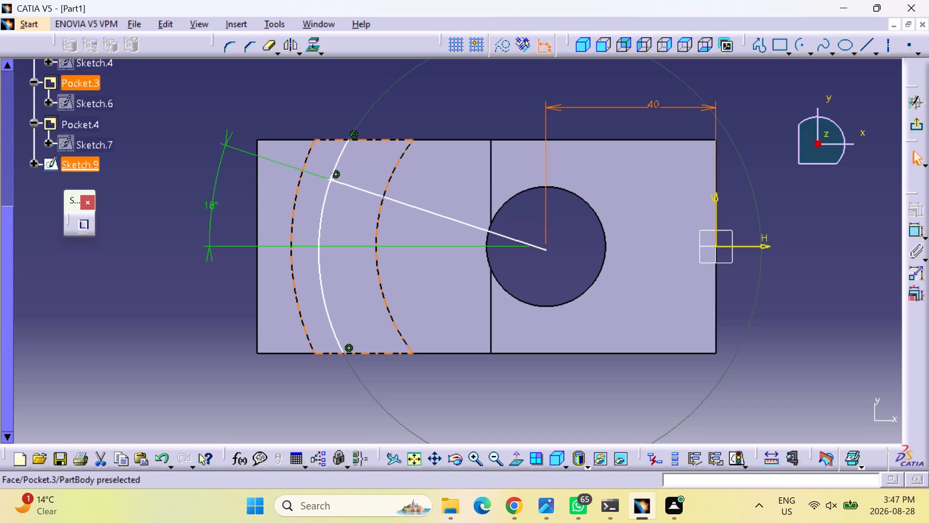
Sketch a circle of about 3.6 mm radius centred where the slanted line meets the arc.
{"action": "left_click", "coordinate": [811, 54]}
{"action": "left_click", "coordinate": [821, 74]}
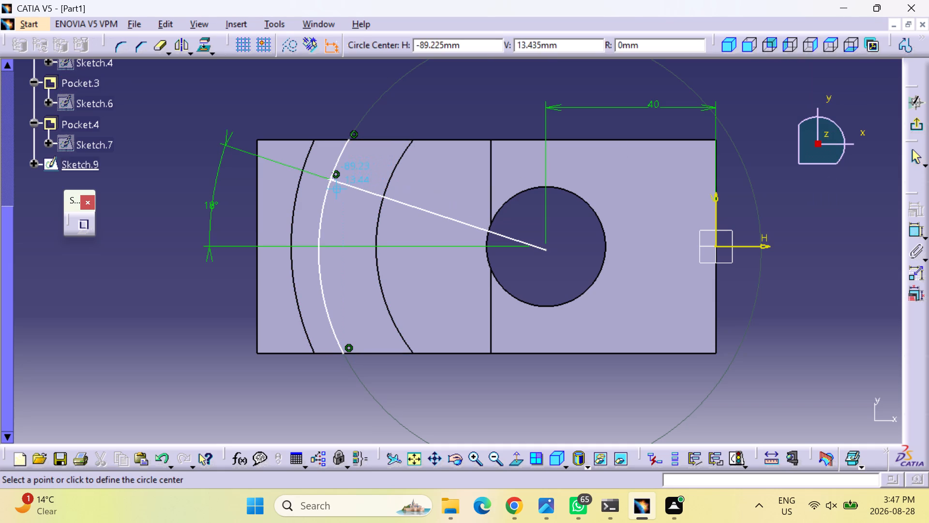
{"action": "left_click", "coordinate": [330, 180]}
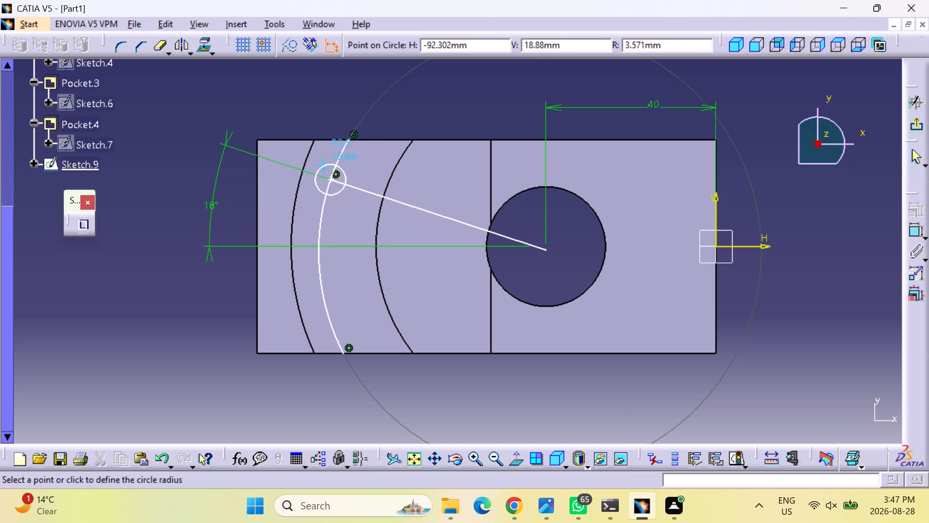
{"action": "left_click", "coordinate": [323, 165]}
Dimension the small circle's radius and set it to 10 mm.
{"action": "left_click", "coordinate": [911, 226]}
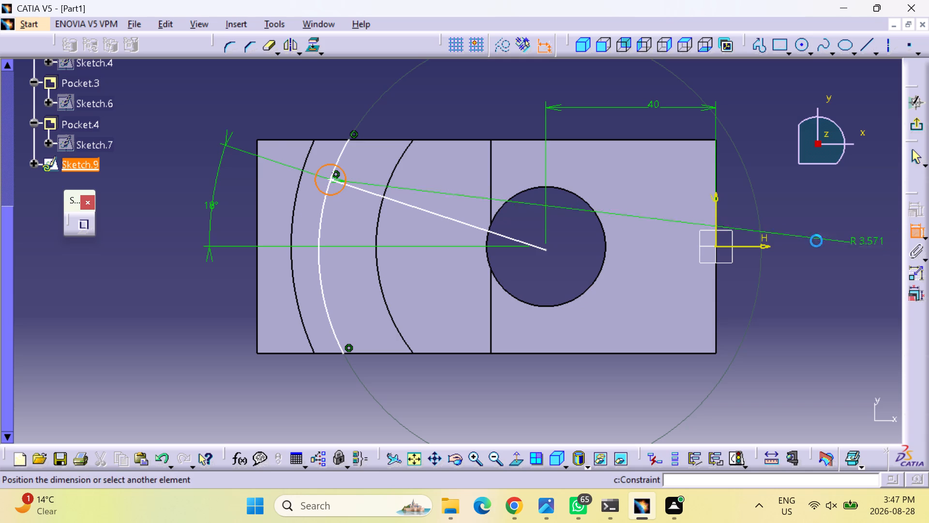
{"action": "left_click", "coordinate": [339, 87]}
{"action": "double_click", "coordinate": [338, 86]}
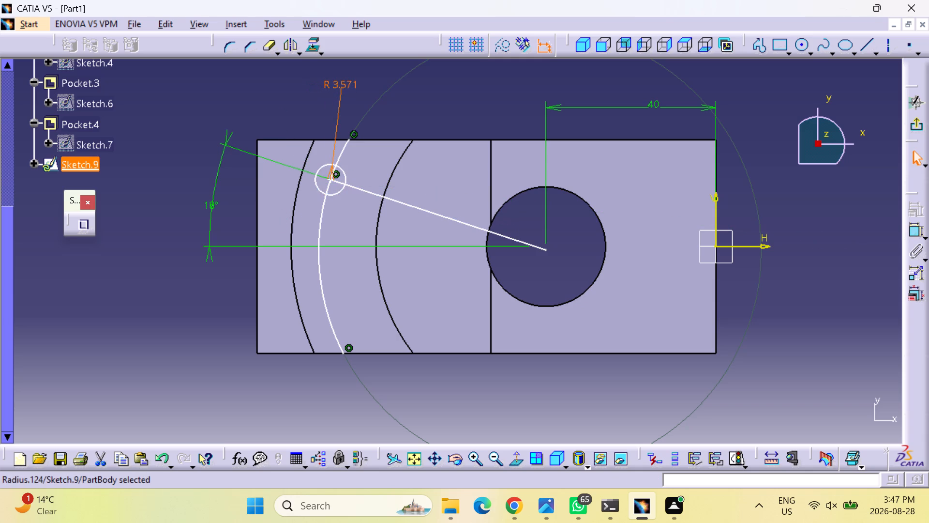
{"action": "double_click", "coordinate": [343, 85]}
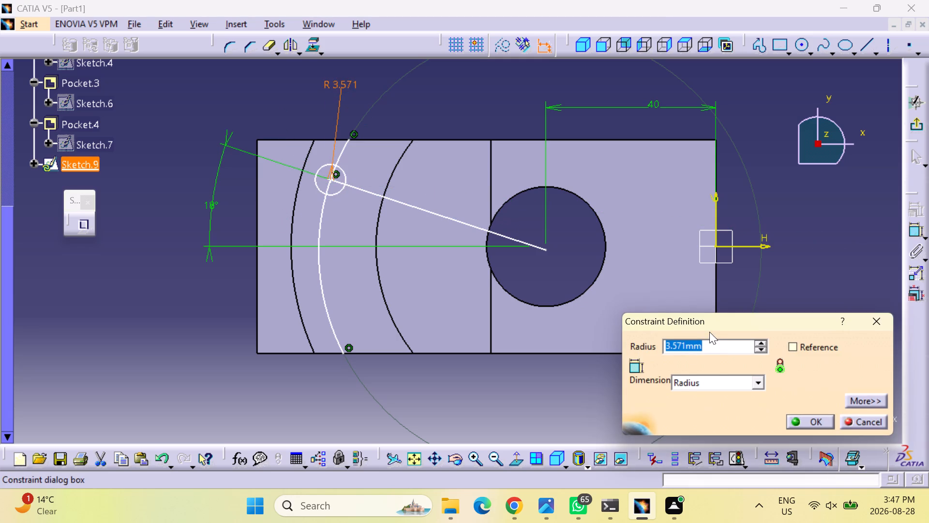
{"action": "type", "text": "10"}
{"action": "key", "text": "Return"}
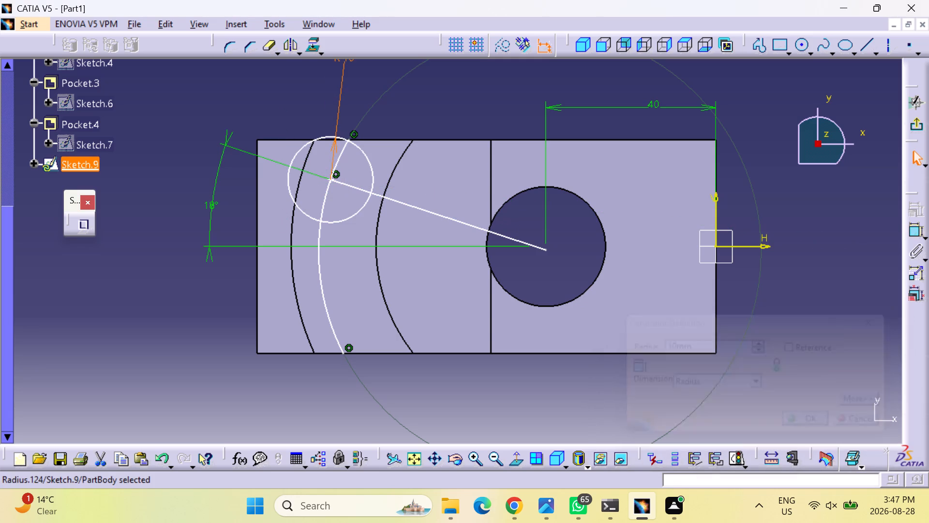
Switch the small circle's radius dimension to a diameter and set it to 10 mm.
{"action": "middle_click_drag", "start_coordinate": [331, 92], "coordinate": [336, 116]}
{"action": "left_click", "coordinate": [351, 82]}
{"action": "left_click", "coordinate": [350, 82]}
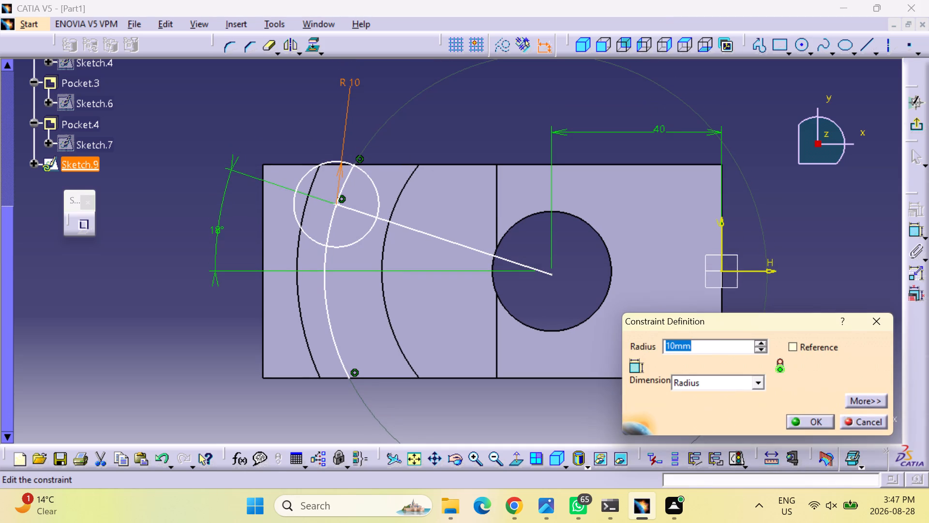
{"action": "left_click", "coordinate": [689, 380]}
{"action": "left_click", "coordinate": [706, 406]}
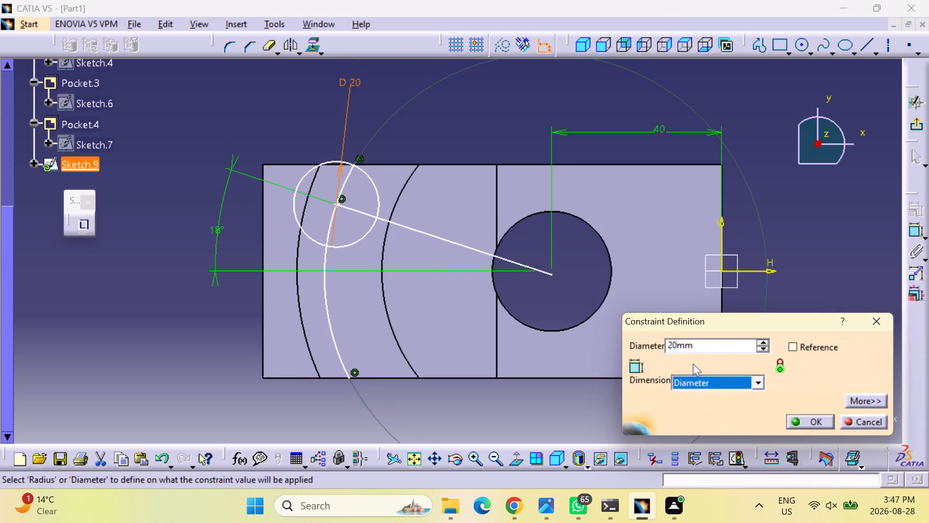
{"action": "double_click", "coordinate": [700, 347]}
{"action": "key", "text": "1"}
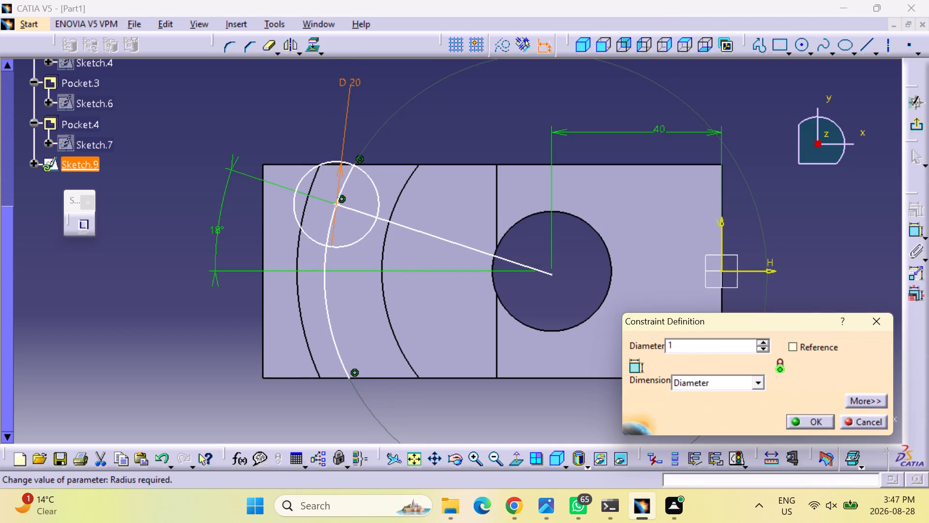
{"action": "key", "text": "0"}
{"action": "key", "text": "Return"}
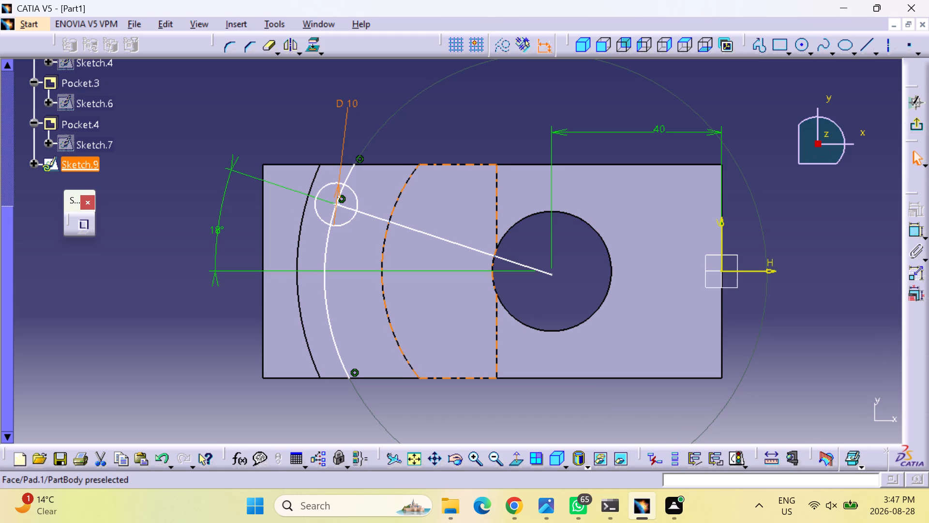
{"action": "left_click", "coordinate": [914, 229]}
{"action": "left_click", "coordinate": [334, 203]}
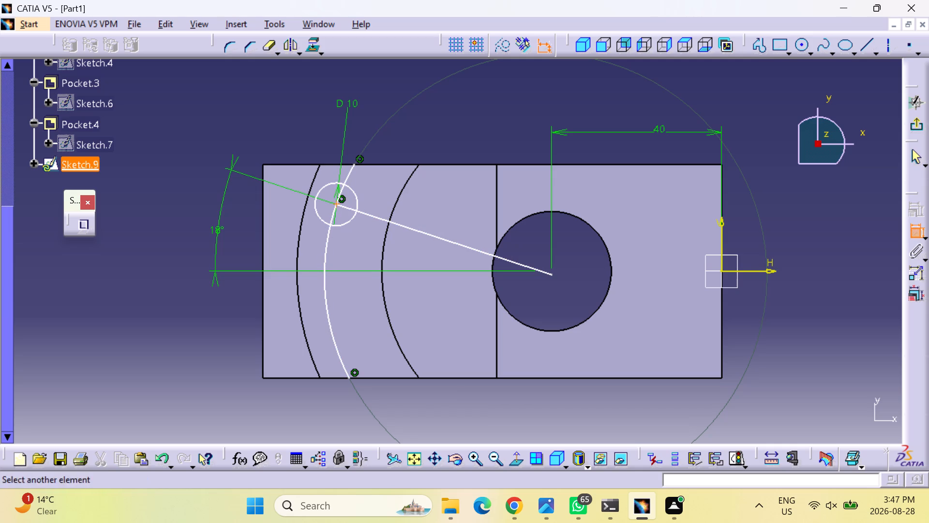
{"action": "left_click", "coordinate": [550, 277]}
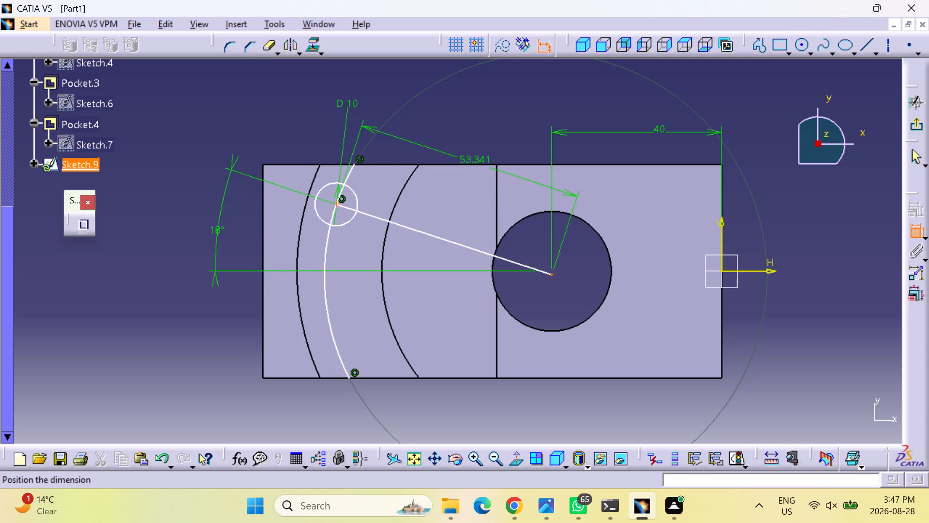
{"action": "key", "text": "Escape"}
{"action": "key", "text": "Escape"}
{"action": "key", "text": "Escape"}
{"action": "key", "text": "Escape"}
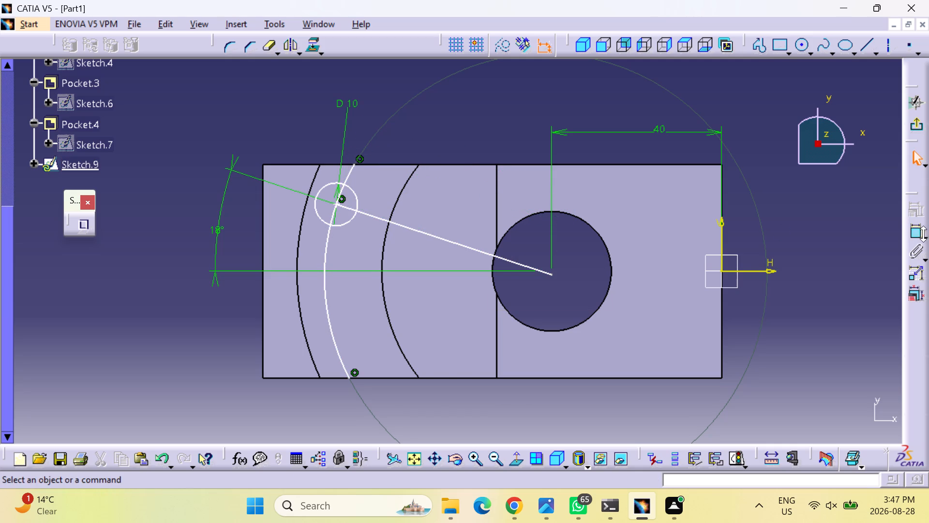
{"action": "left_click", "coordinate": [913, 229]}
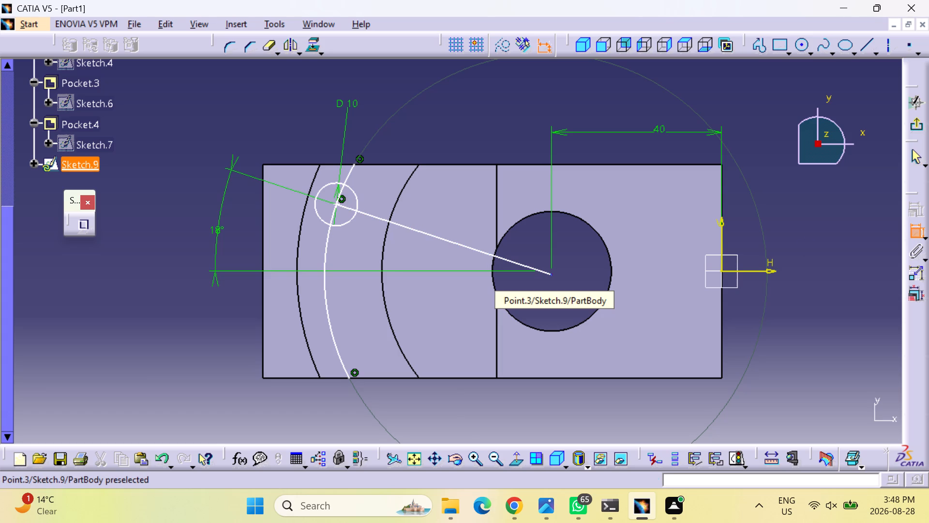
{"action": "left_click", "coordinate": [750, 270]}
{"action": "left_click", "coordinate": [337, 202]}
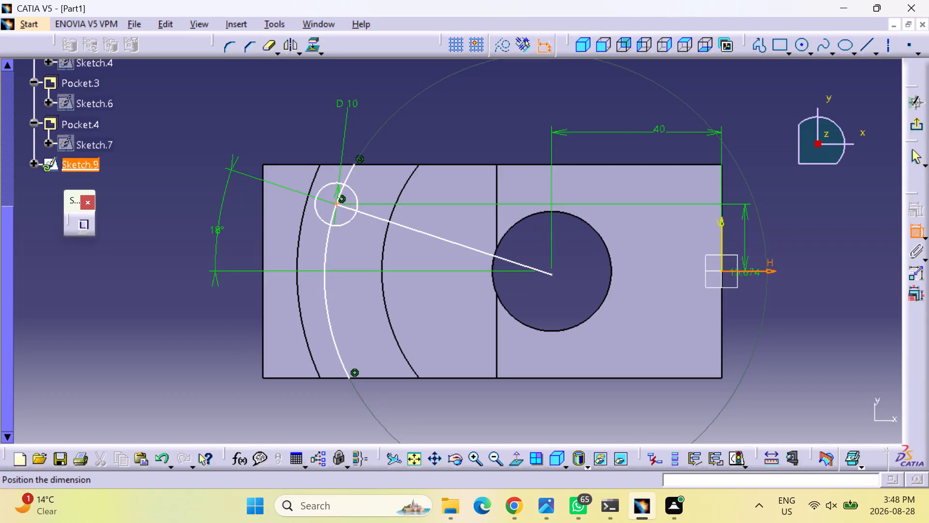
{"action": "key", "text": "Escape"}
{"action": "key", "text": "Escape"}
Dimension the horizontal distance from the vertical sketch axis to the slanted line's outer endpoint and set it to 90.38 mm.
{"action": "left_click", "coordinate": [913, 227]}
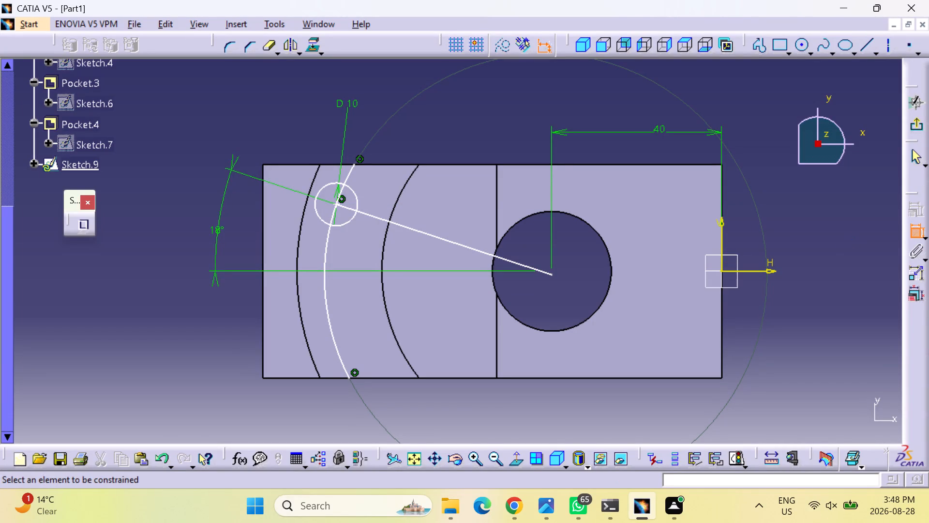
{"action": "left_click", "coordinate": [722, 234]}
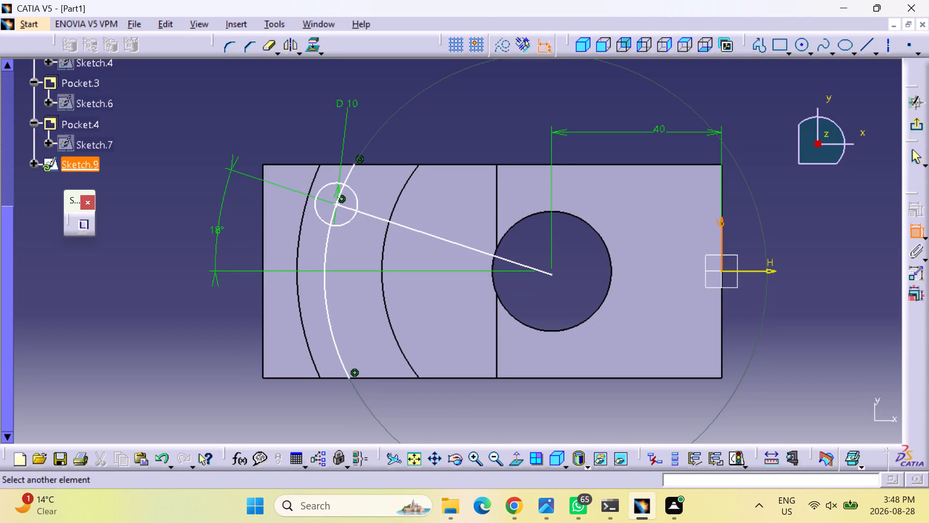
{"action": "left_click", "coordinate": [337, 203]}
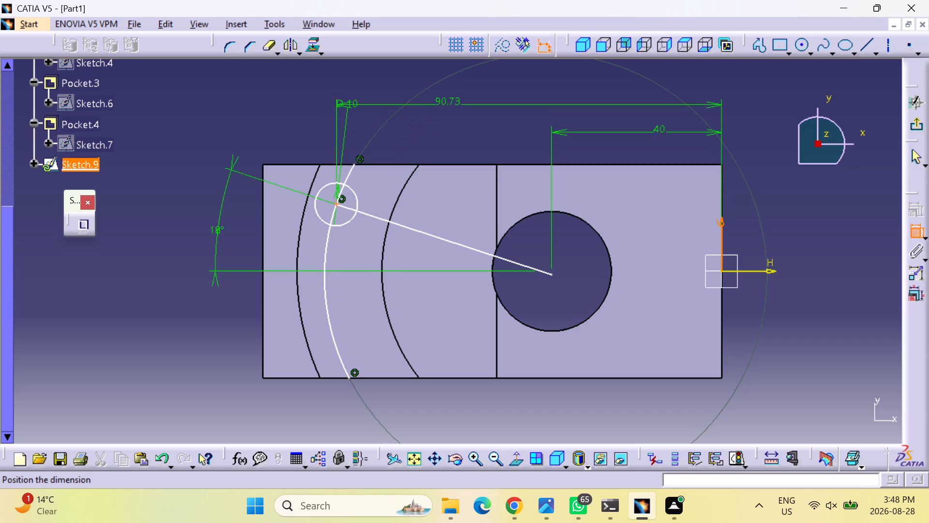
{"action": "left_click", "coordinate": [452, 105]}
{"action": "double_click", "coordinate": [452, 101]}
{"action": "type", "text": "90."}
{"action": "type", "text": "38"}
{"action": "key", "text": "Return"}
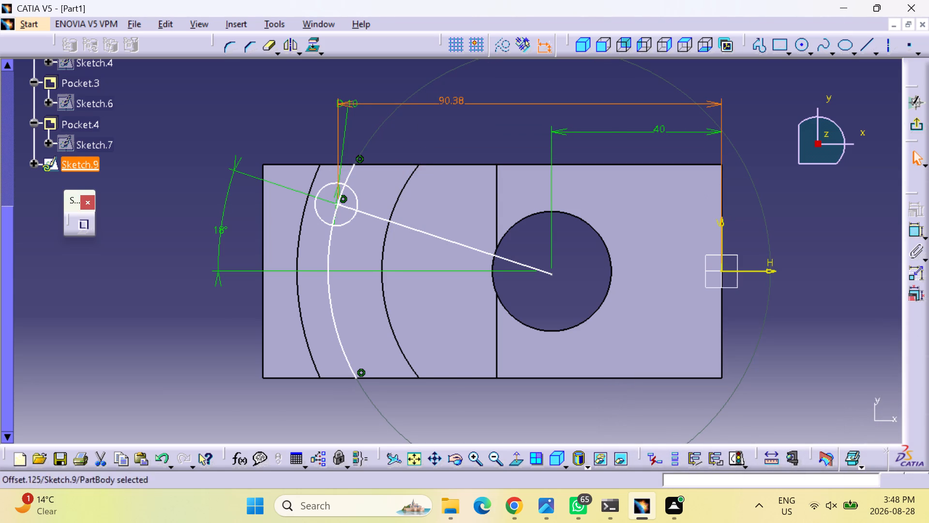
{"action": "left_click", "coordinate": [280, 106]}
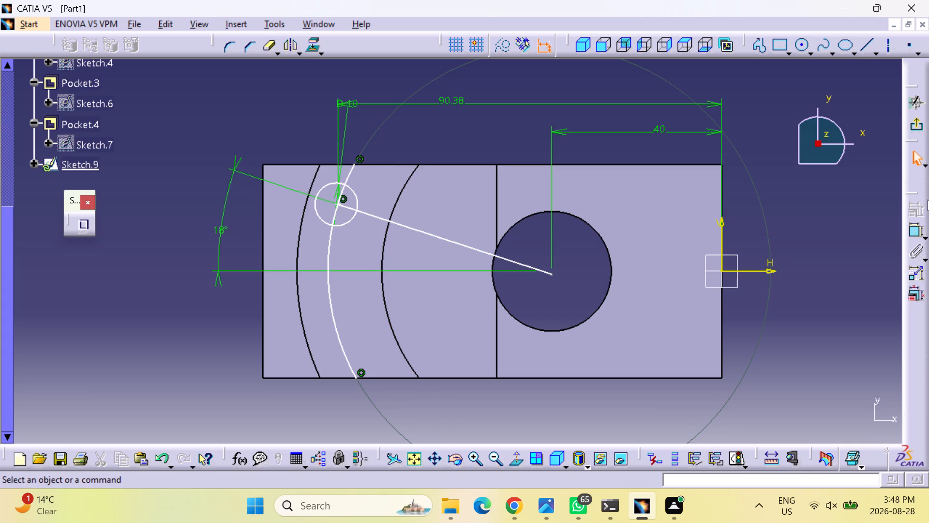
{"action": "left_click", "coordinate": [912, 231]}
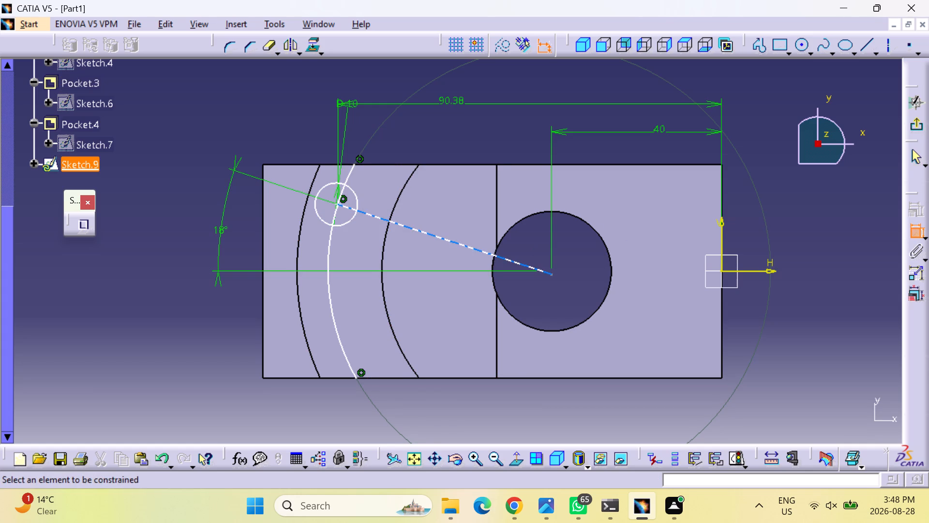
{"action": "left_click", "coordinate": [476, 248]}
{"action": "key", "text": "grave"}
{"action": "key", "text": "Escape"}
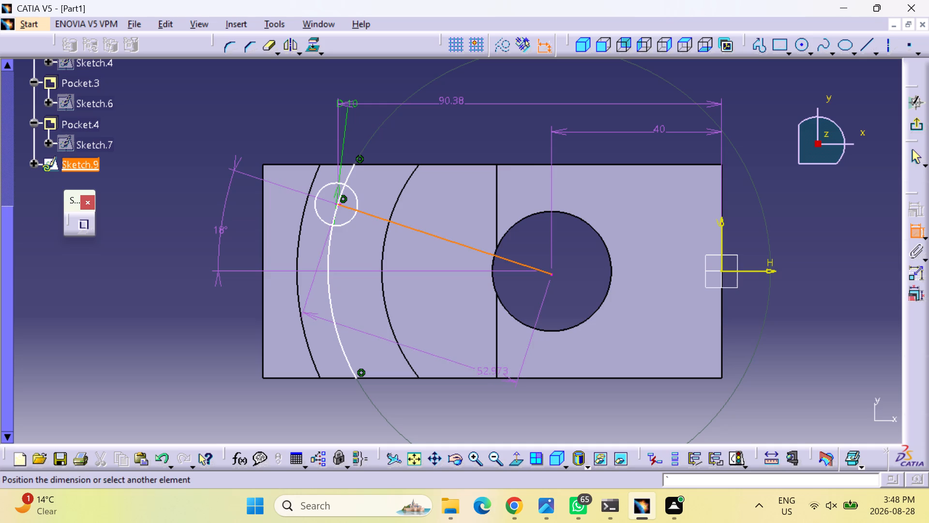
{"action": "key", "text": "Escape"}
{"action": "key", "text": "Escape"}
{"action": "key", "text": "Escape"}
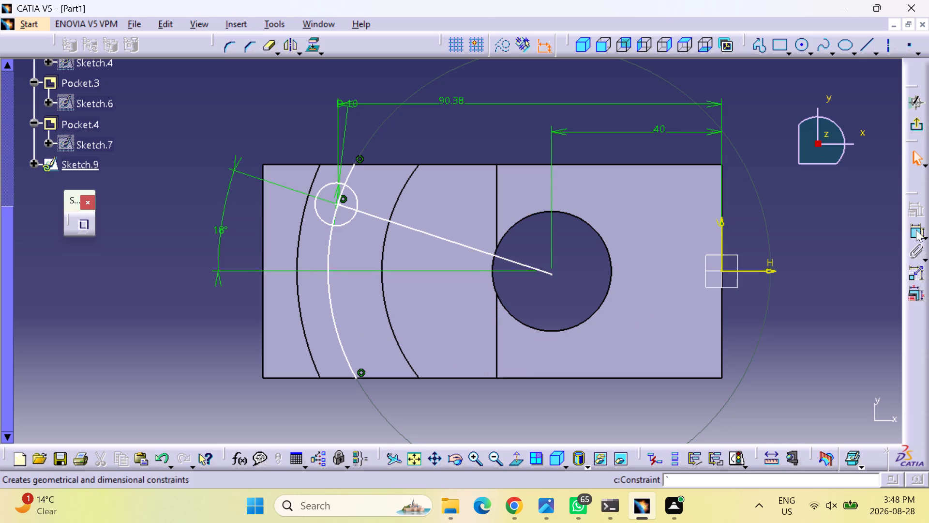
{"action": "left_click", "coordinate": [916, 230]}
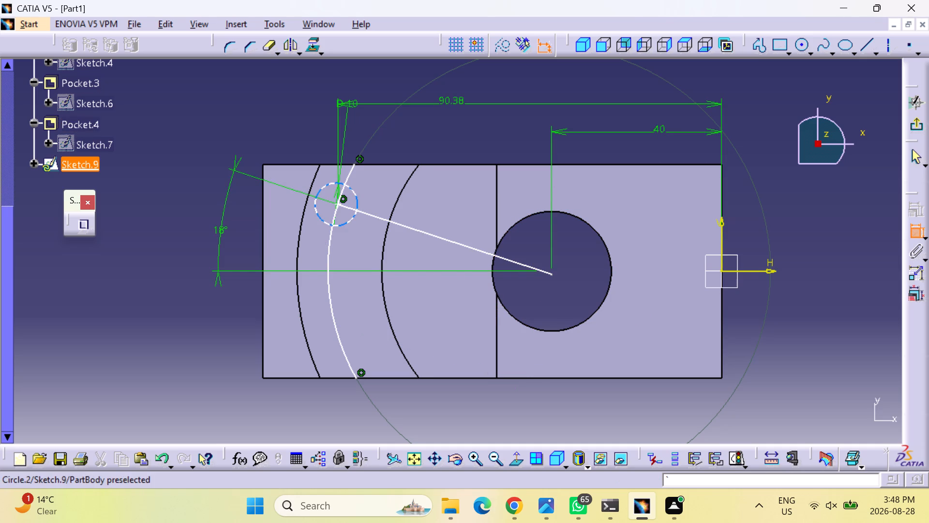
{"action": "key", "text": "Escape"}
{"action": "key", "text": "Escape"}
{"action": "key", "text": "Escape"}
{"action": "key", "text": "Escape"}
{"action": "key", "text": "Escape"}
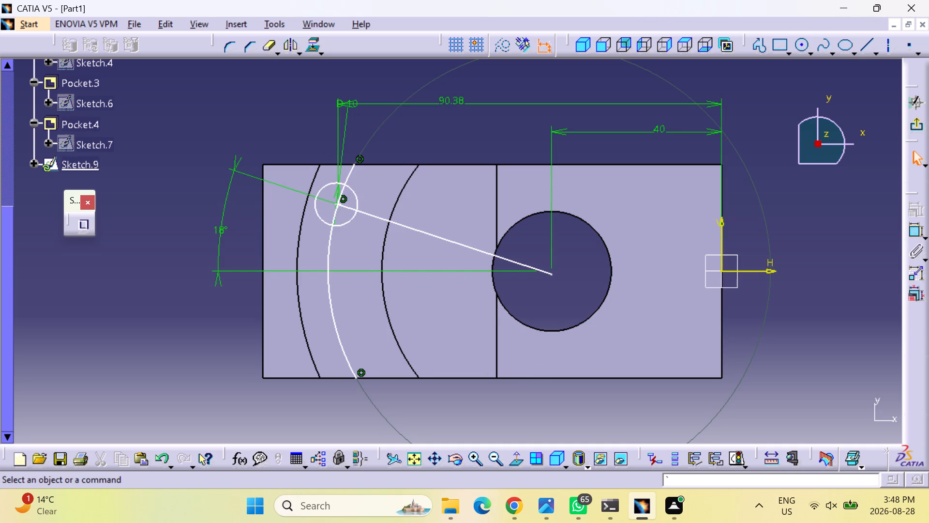
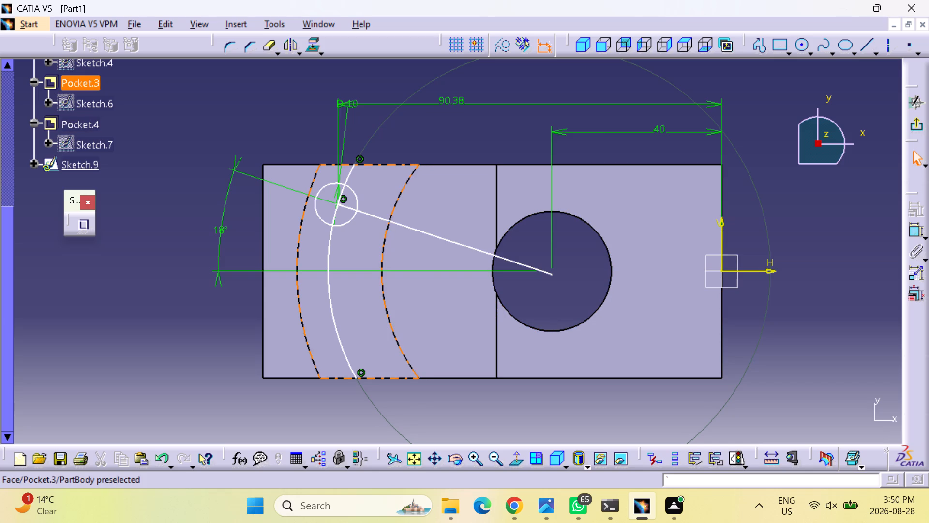
Delete the small 10 mm circle from the sketch.
{"action": "key", "text": "Escape"}
{"action": "key", "text": "Escape"}
{"action": "left_click", "coordinate": [352, 219]}
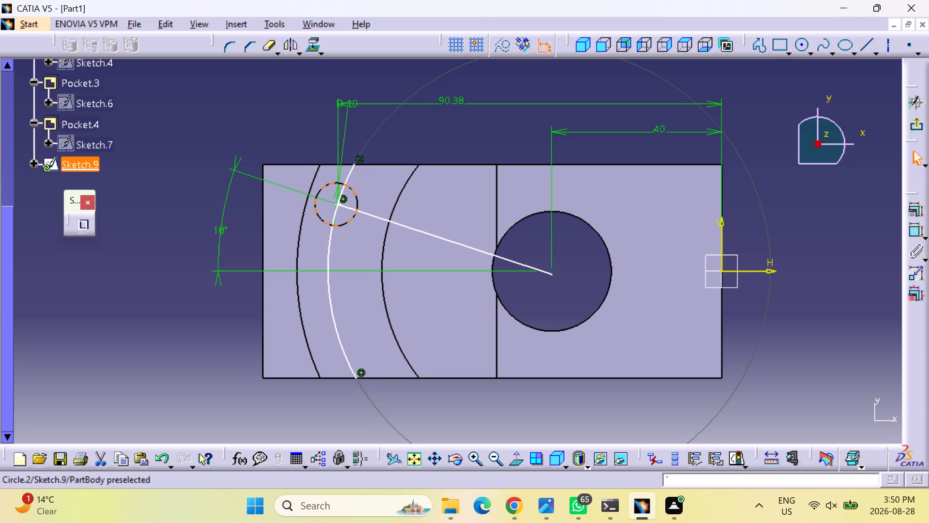
{"action": "scroll", "coordinate": [351, 219], "scroll_direction": "left", "scroll_amount": 1}
{"action": "key", "text": "Delete"}
{"action": "scroll", "coordinate": [351, 219], "scroll_direction": "right", "scroll_amount": 1}
{"action": "scroll", "coordinate": [351, 219], "scroll_direction": "left", "scroll_amount": 1}
{"action": "scroll", "coordinate": [351, 219], "scroll_direction": "right", "scroll_amount": 1}
{"action": "scroll", "coordinate": [351, 219], "scroll_direction": "left", "scroll_amount": 1}
{"action": "scroll", "coordinate": [351, 219], "scroll_direction": "right", "scroll_amount": 1}
{"action": "scroll", "coordinate": [351, 219], "scroll_direction": "left", "scroll_amount": 1}
{"action": "scroll", "coordinate": [351, 219], "scroll_direction": "right", "scroll_amount": 1}
Delete the 18° slanted line, the arc and the leftover outer endpoint with its 90.38 mm dimension.
{"action": "left_click", "coordinate": [358, 211]}
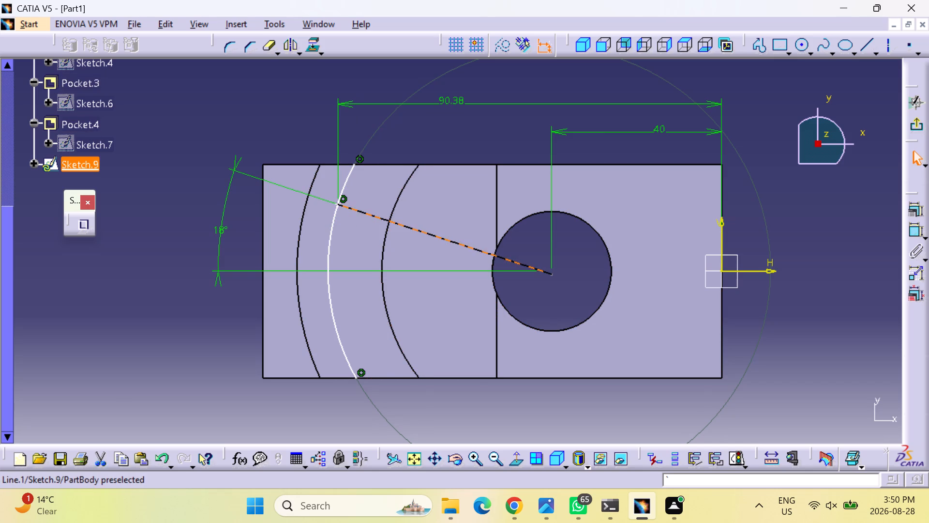
{"action": "key", "text": "Delete"}
{"action": "left_click", "coordinate": [328, 262]}
{"action": "key", "text": "Delete"}
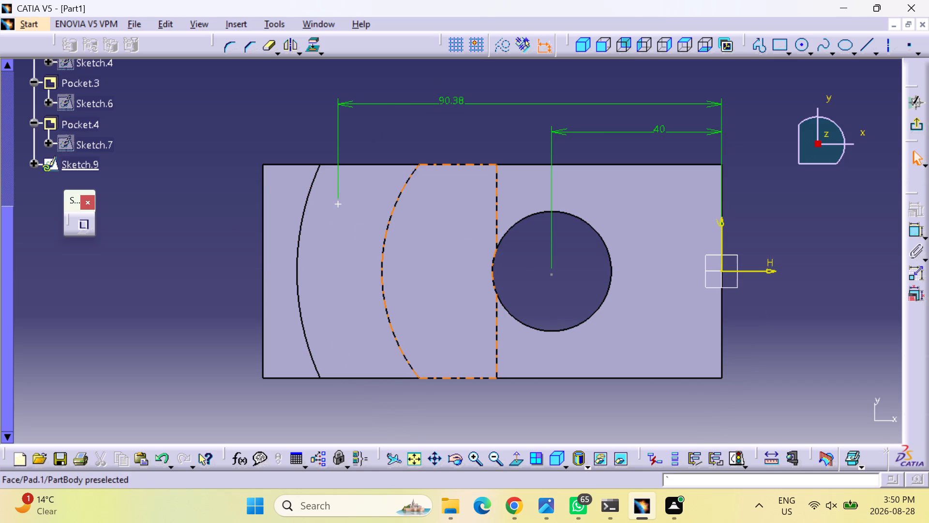
{"action": "left_click", "coordinate": [340, 206]}
{"action": "key", "text": "Delete"}
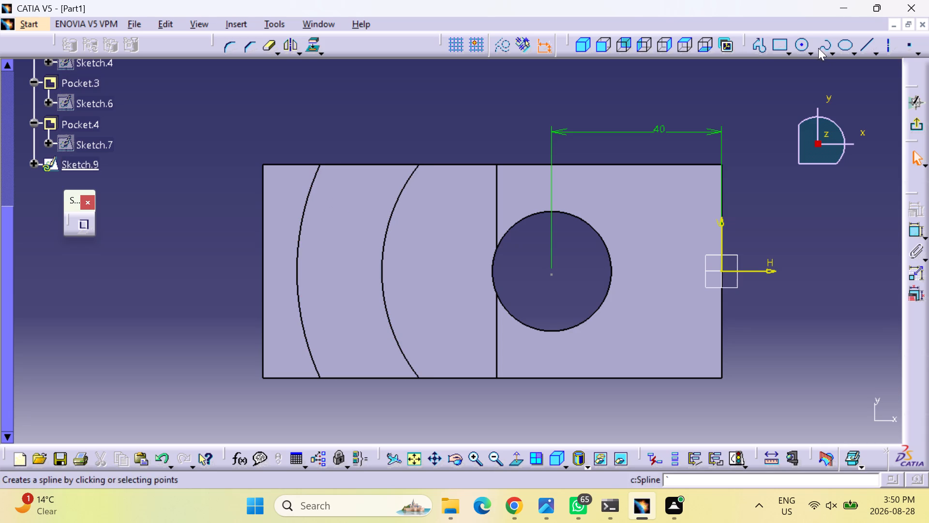
Sketch a circle of about 50.9 mm radius centred on the existing sketch point in the large hole.
{"action": "left_click", "coordinate": [798, 44]}
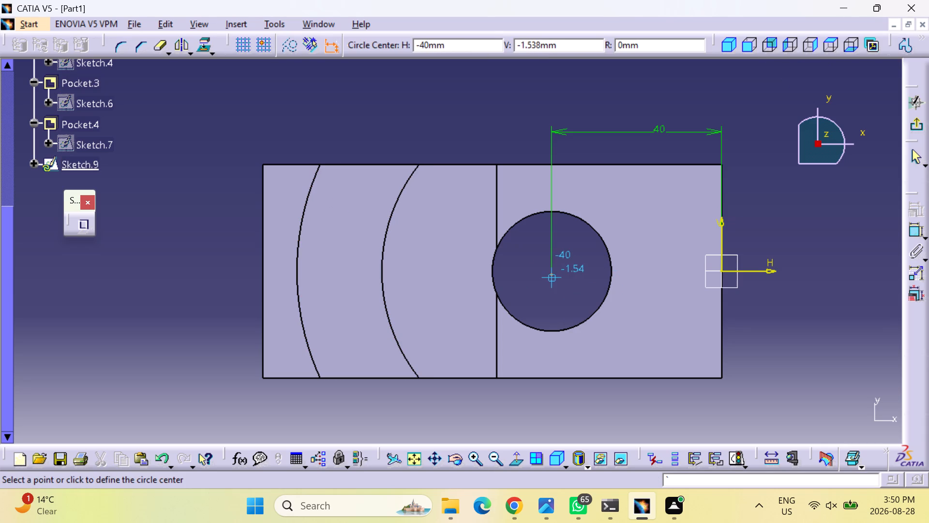
{"action": "left_click", "coordinate": [554, 274]}
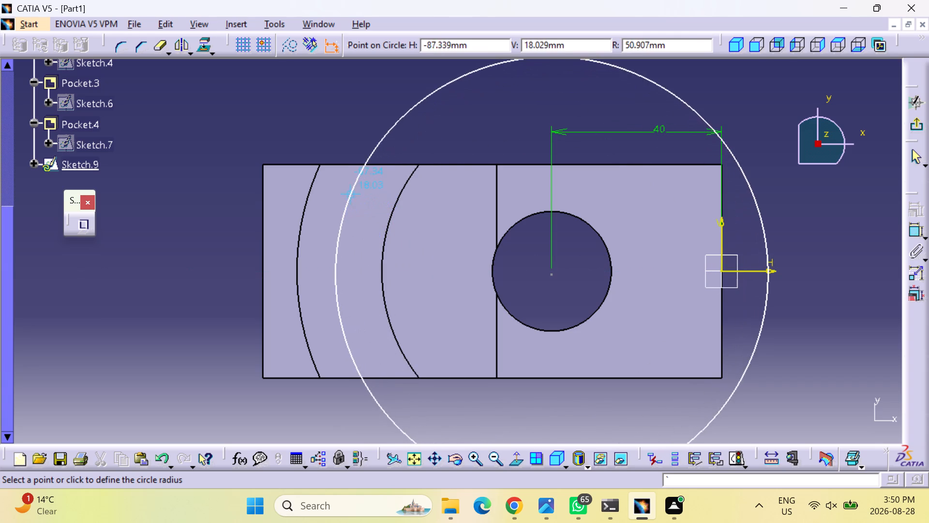
{"action": "left_click", "coordinate": [351, 194]}
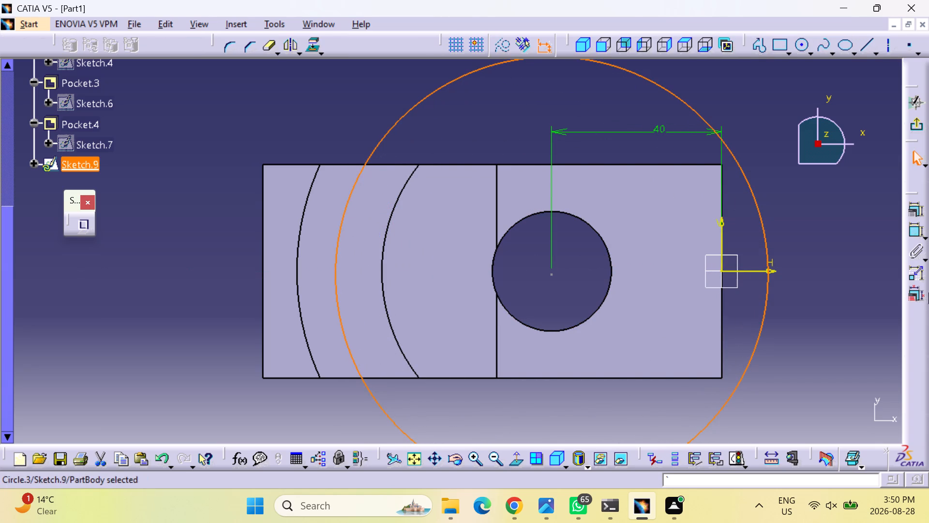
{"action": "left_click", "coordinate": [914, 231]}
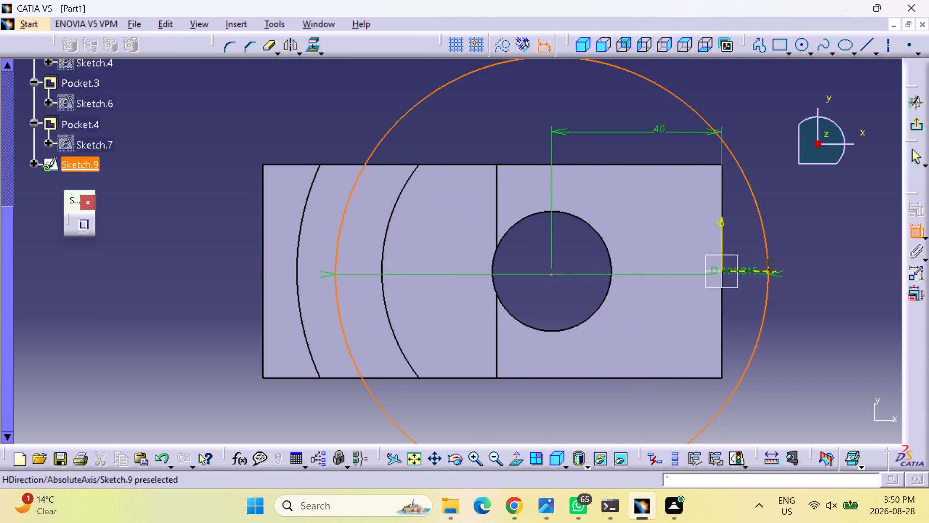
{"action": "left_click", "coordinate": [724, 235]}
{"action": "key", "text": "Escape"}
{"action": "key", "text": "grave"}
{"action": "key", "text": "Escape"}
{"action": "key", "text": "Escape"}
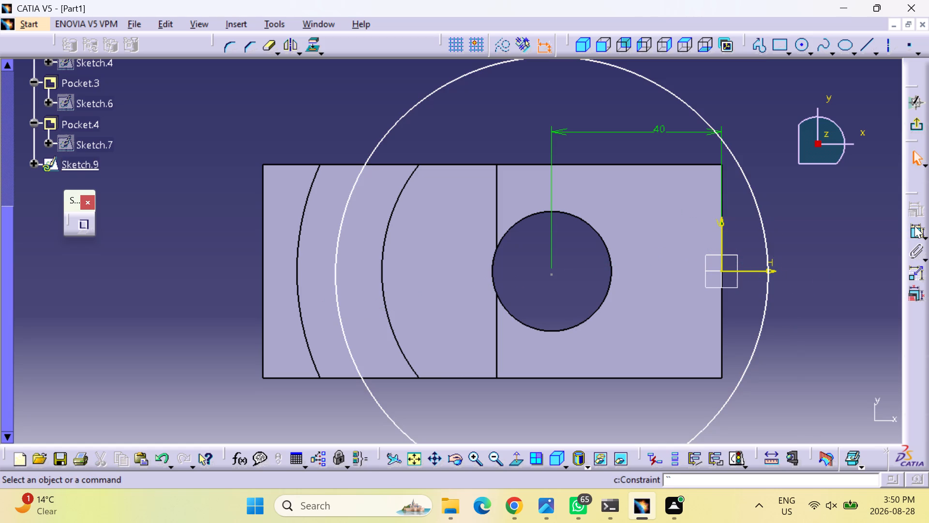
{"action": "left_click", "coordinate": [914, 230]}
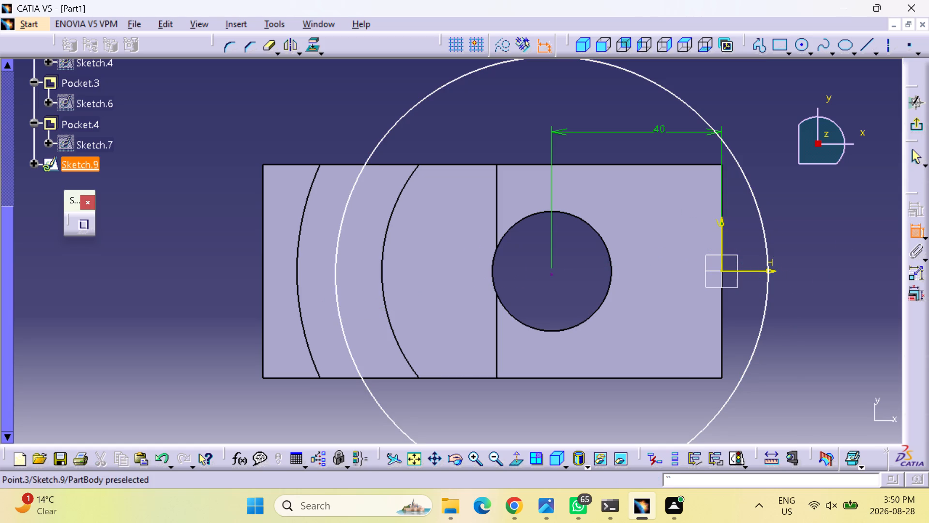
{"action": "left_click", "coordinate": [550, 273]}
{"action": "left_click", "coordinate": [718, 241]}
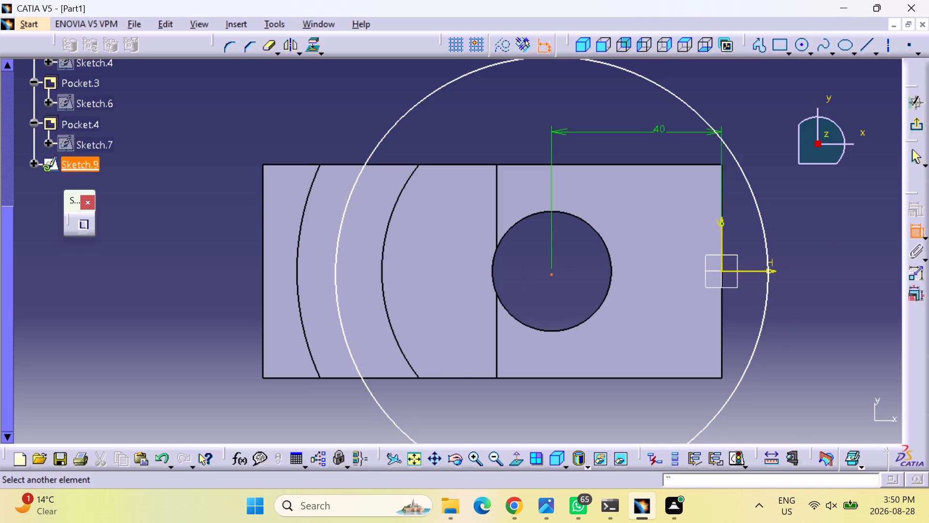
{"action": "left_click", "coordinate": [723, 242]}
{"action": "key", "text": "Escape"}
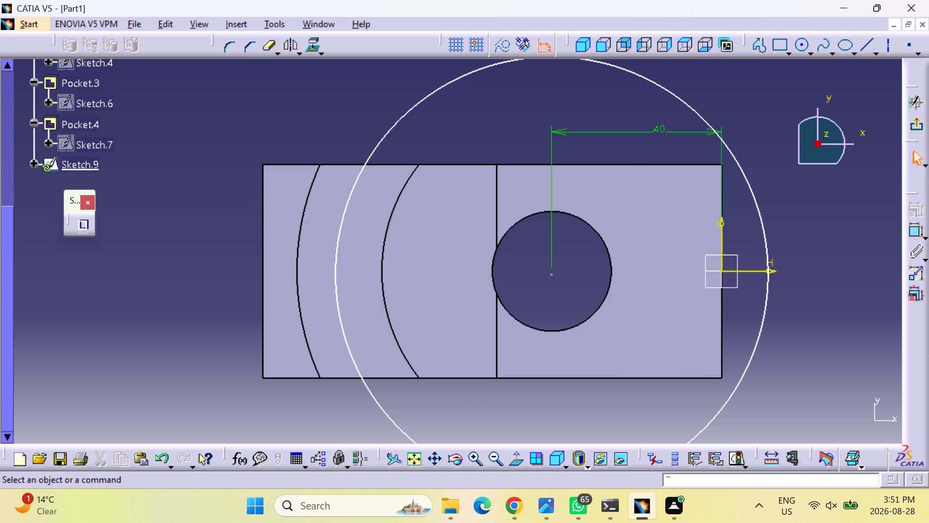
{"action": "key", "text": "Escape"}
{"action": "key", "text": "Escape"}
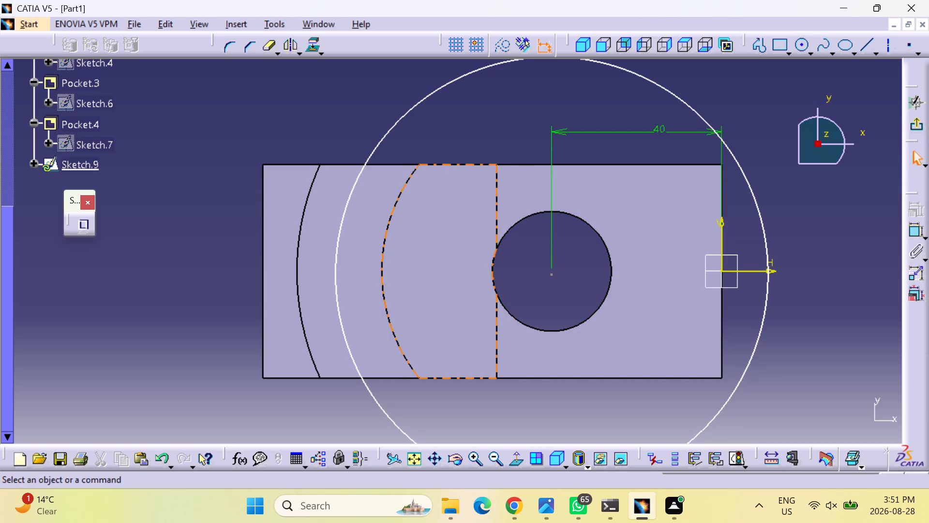
Dimension the new large circle as a radius and set it to 50 mm.
{"action": "left_click", "coordinate": [915, 231]}
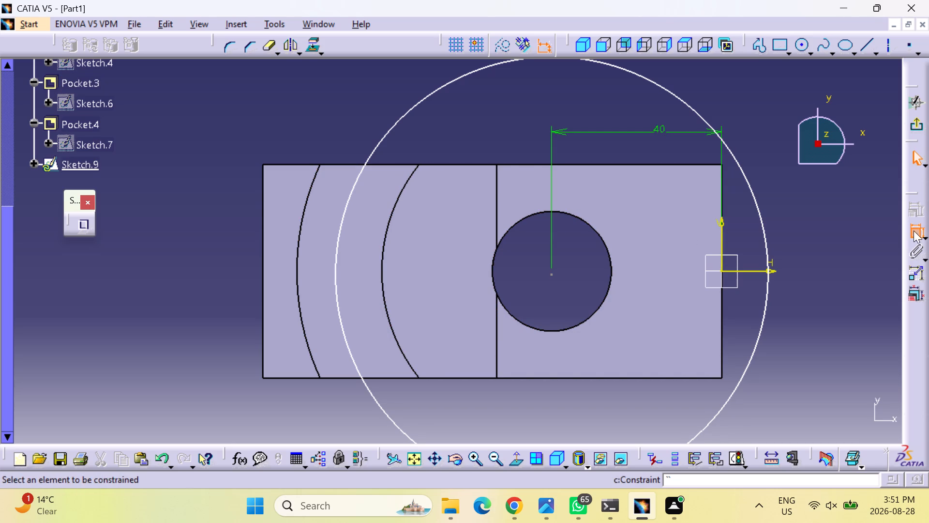
{"action": "left_click", "coordinate": [357, 177]}
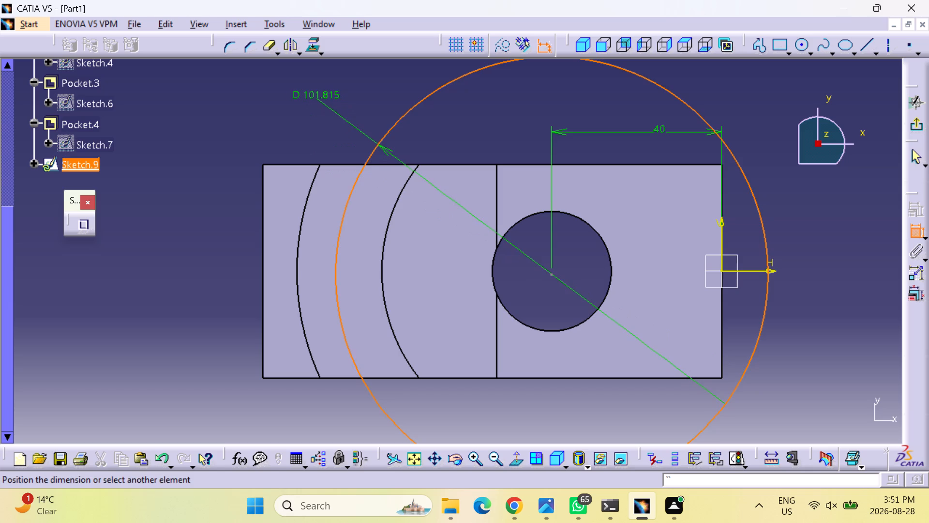
{"action": "left_click", "coordinate": [311, 102]}
{"action": "double_click", "coordinate": [315, 93]}
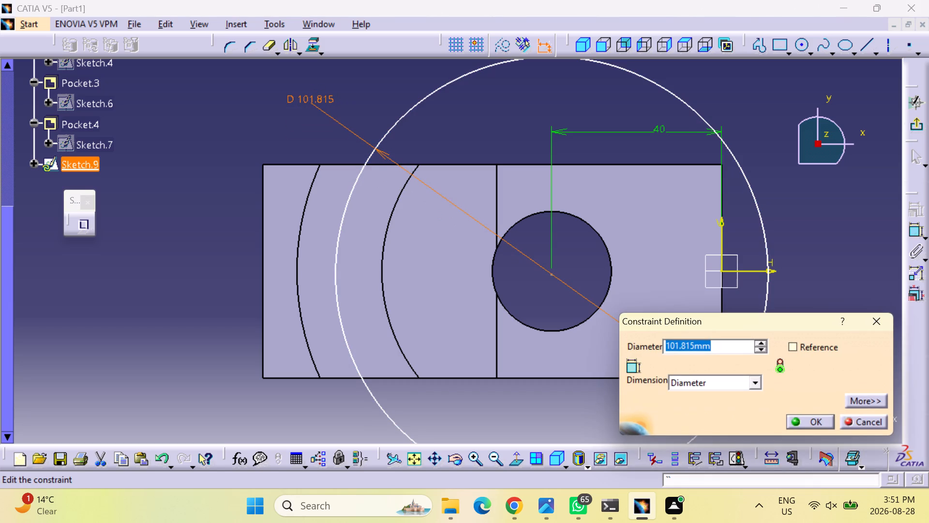
{"action": "type", "text": "50"}
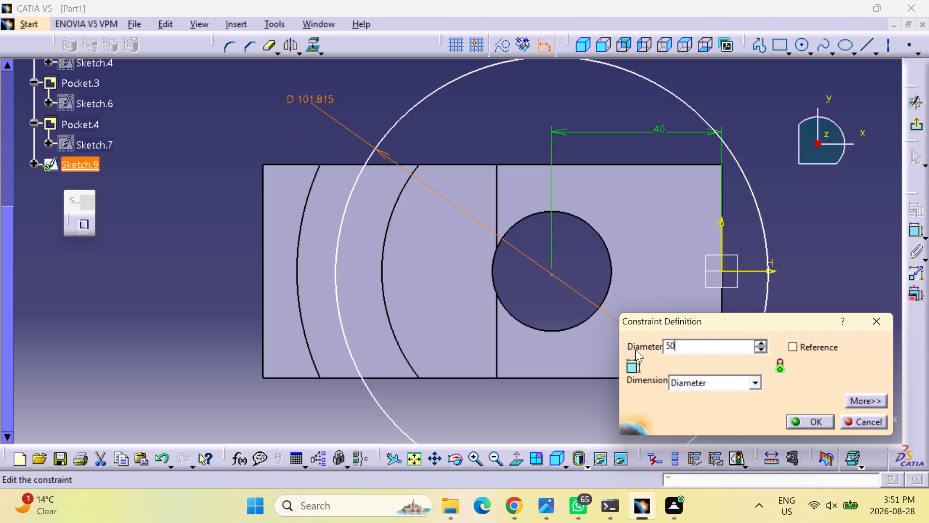
{"action": "left_click", "coordinate": [700, 386]}
{"action": "left_click", "coordinate": [700, 395]}
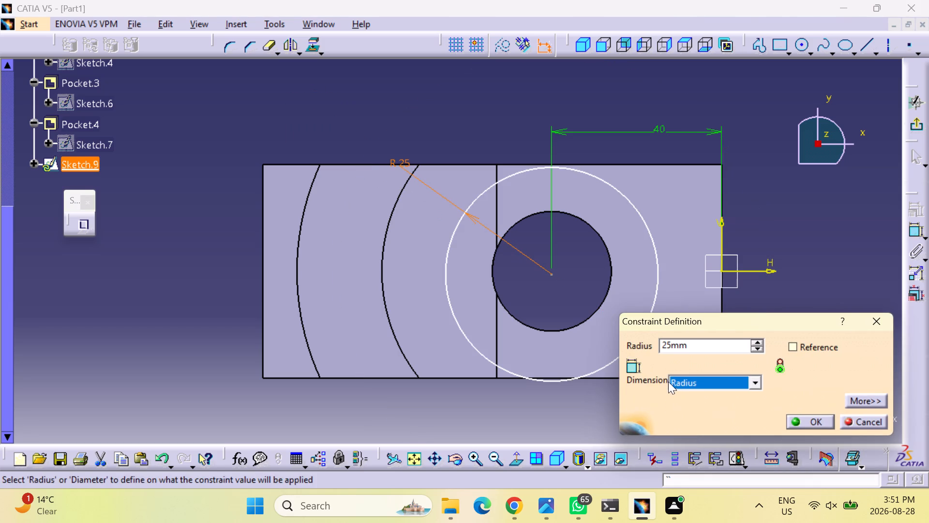
{"action": "double_click", "coordinate": [698, 342]}
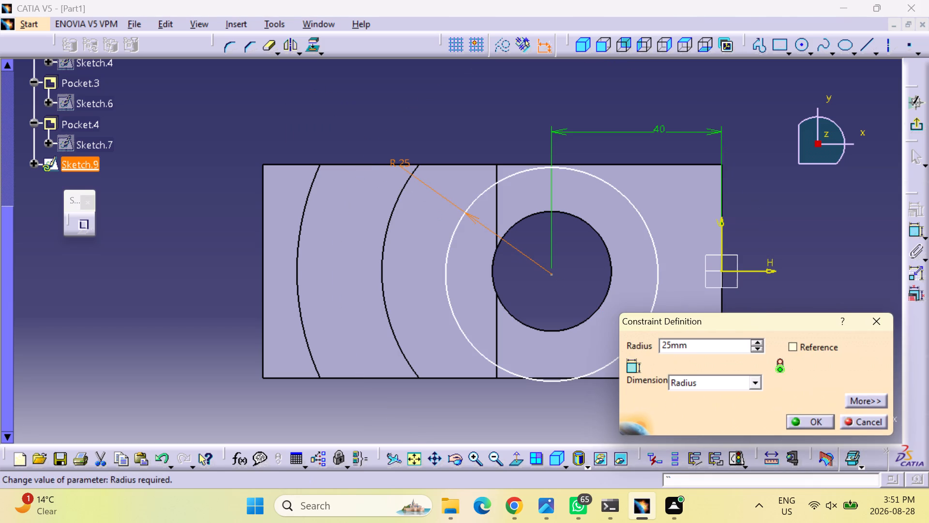
{"action": "type", "text": "50"}
{"action": "key", "text": "Return"}
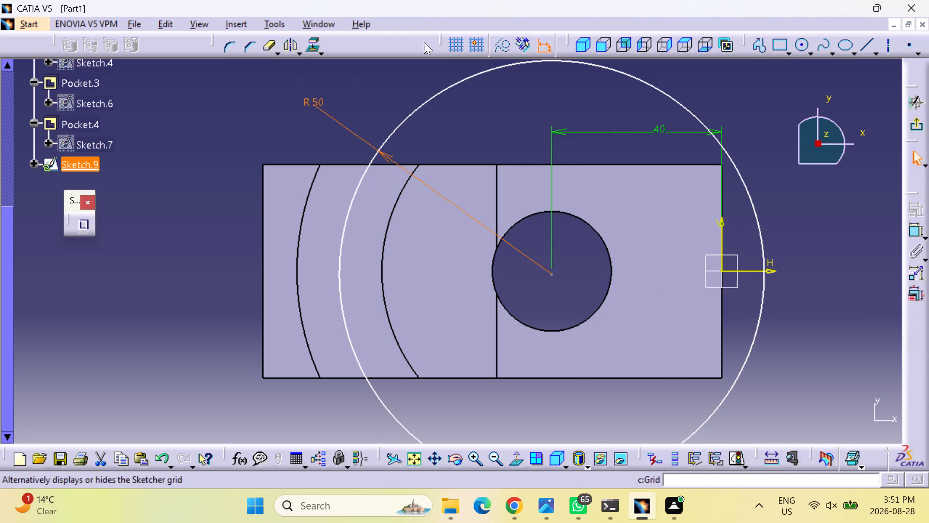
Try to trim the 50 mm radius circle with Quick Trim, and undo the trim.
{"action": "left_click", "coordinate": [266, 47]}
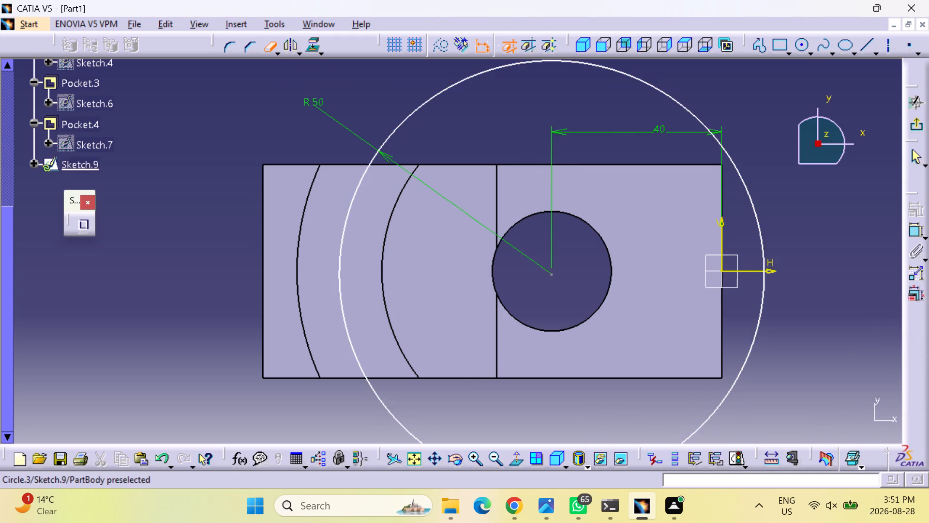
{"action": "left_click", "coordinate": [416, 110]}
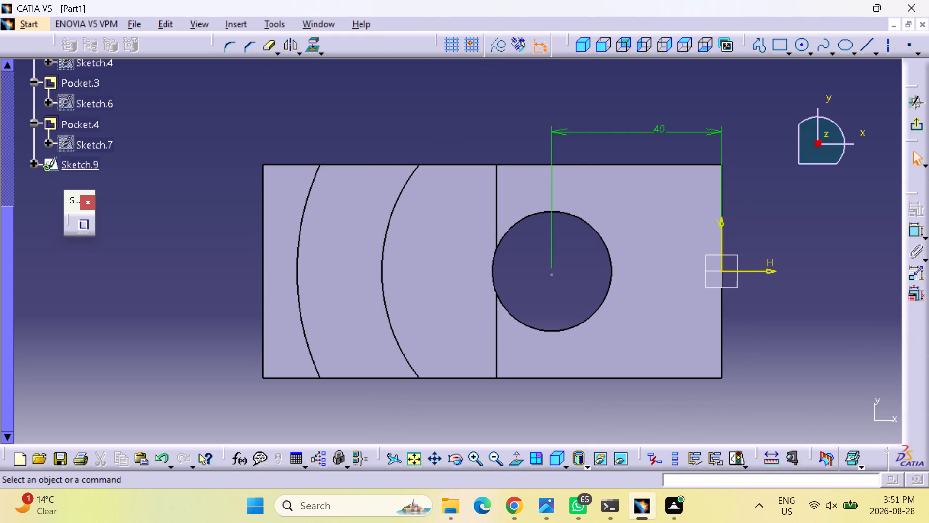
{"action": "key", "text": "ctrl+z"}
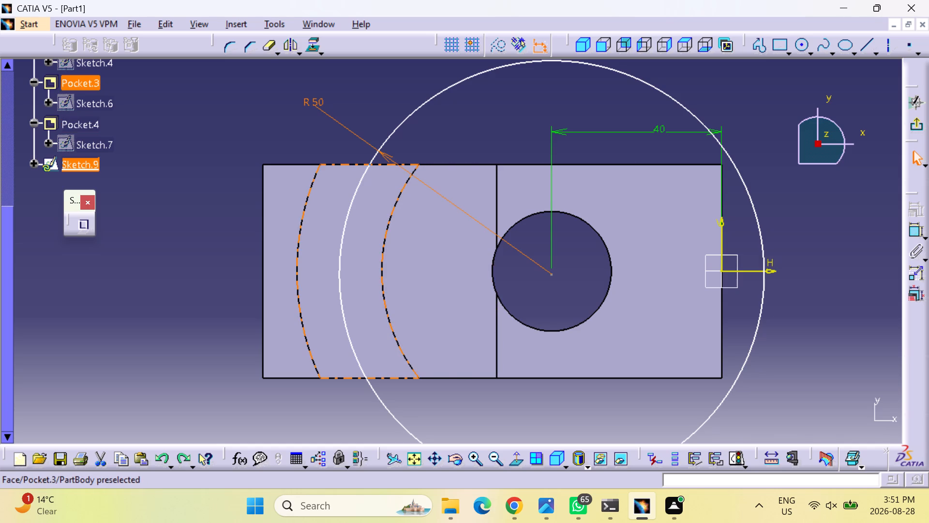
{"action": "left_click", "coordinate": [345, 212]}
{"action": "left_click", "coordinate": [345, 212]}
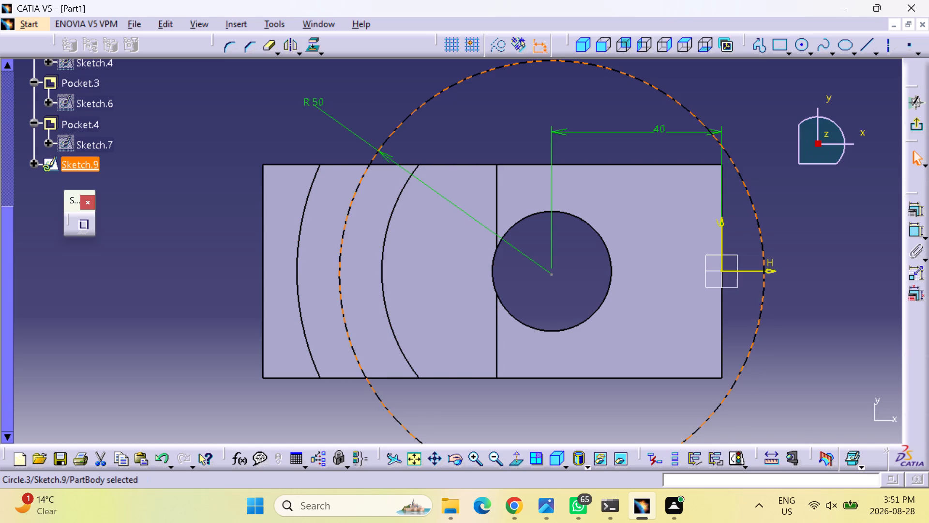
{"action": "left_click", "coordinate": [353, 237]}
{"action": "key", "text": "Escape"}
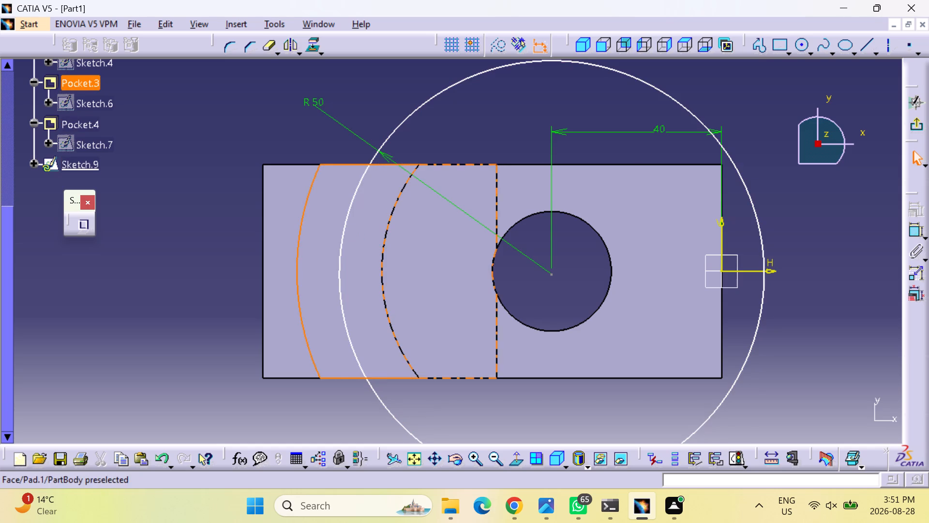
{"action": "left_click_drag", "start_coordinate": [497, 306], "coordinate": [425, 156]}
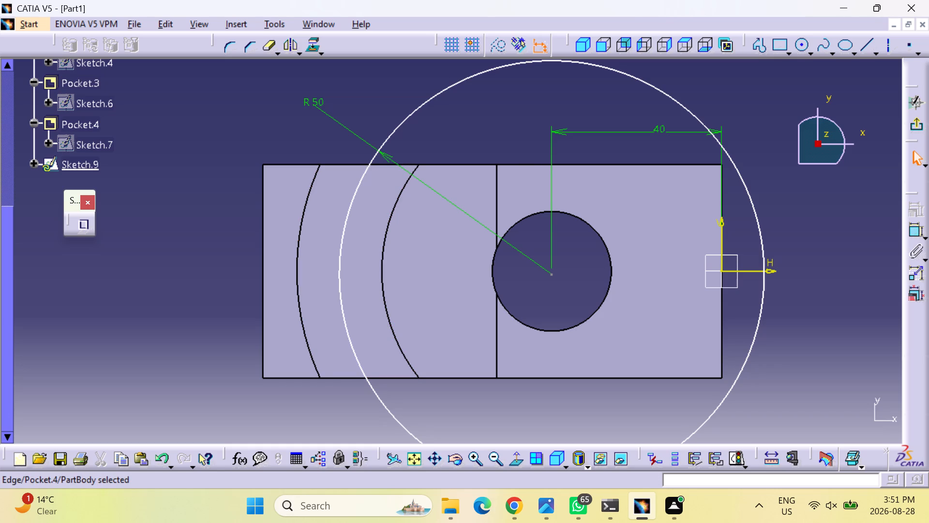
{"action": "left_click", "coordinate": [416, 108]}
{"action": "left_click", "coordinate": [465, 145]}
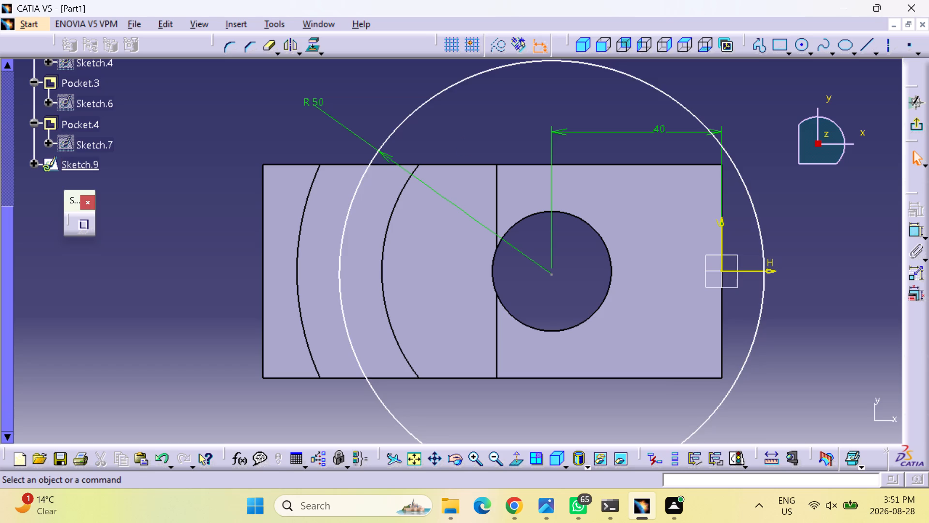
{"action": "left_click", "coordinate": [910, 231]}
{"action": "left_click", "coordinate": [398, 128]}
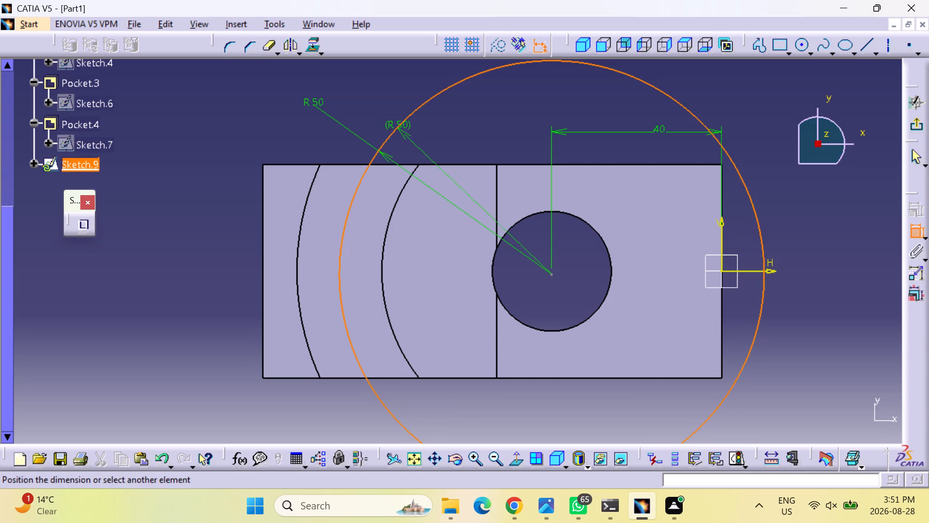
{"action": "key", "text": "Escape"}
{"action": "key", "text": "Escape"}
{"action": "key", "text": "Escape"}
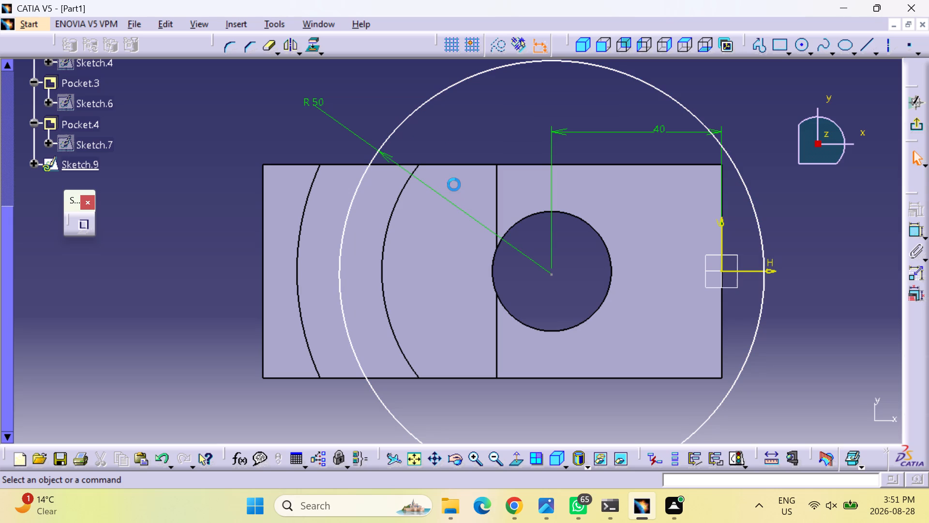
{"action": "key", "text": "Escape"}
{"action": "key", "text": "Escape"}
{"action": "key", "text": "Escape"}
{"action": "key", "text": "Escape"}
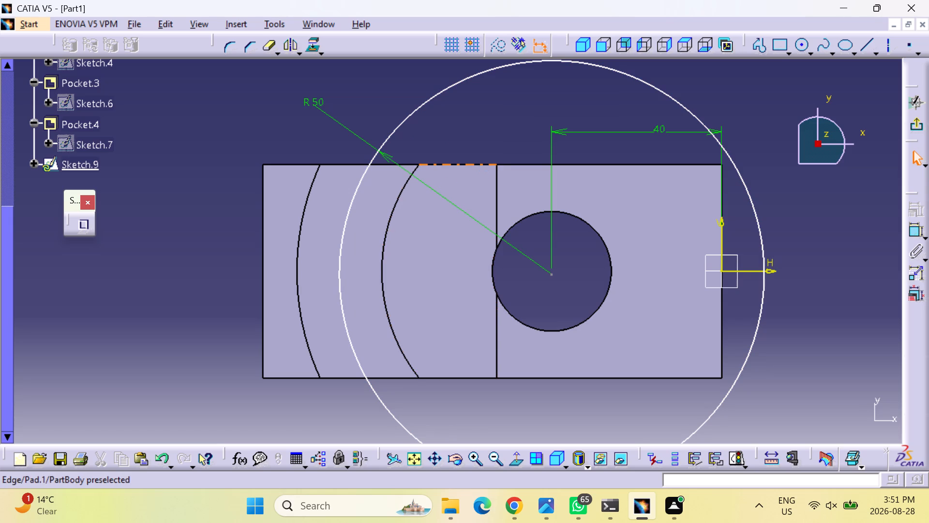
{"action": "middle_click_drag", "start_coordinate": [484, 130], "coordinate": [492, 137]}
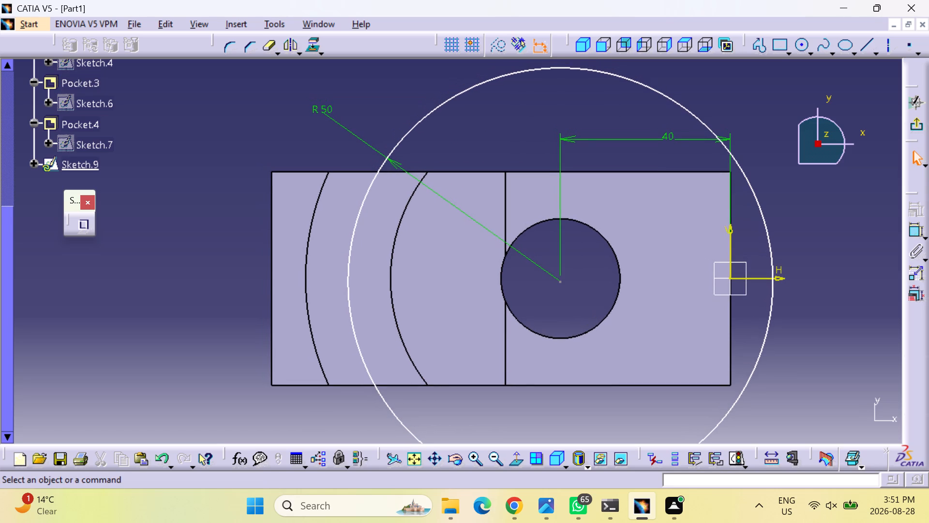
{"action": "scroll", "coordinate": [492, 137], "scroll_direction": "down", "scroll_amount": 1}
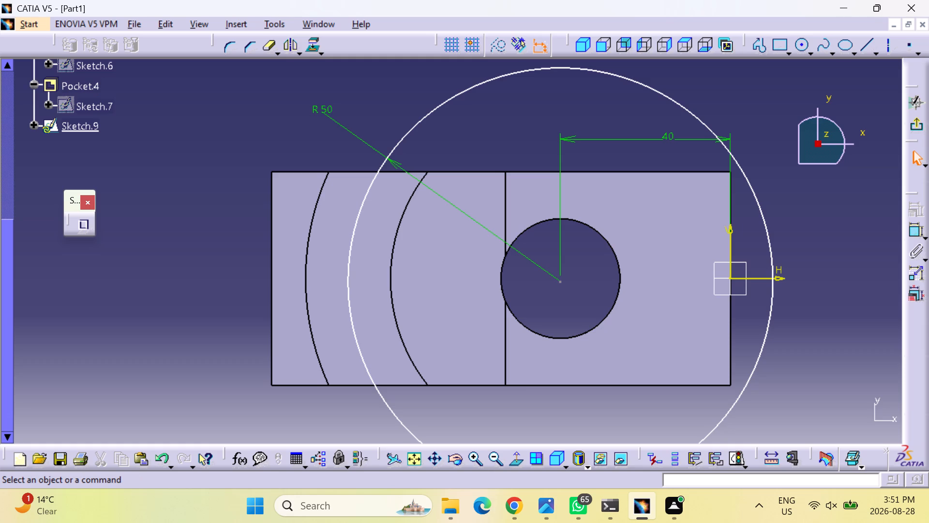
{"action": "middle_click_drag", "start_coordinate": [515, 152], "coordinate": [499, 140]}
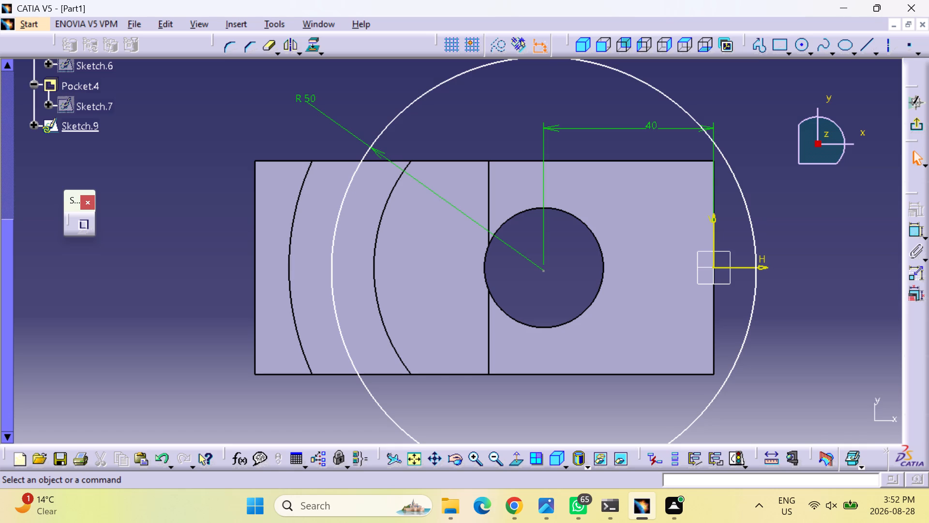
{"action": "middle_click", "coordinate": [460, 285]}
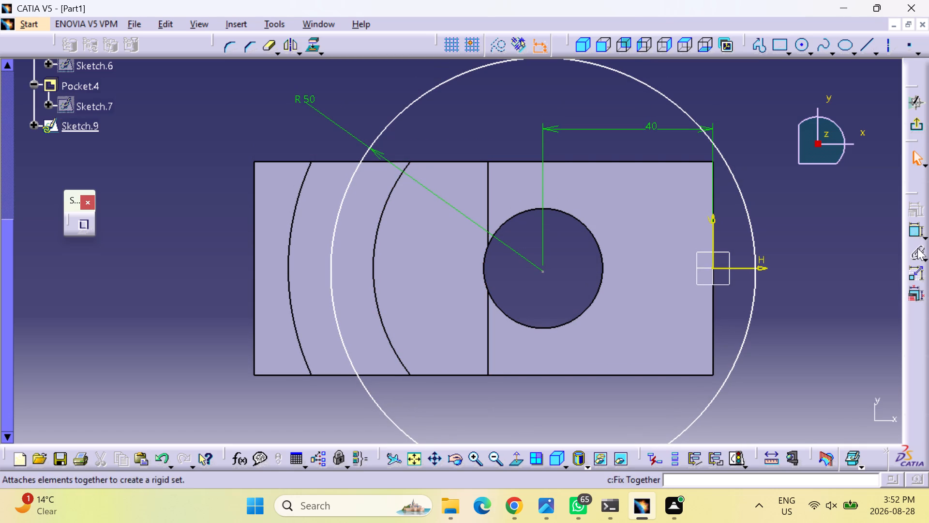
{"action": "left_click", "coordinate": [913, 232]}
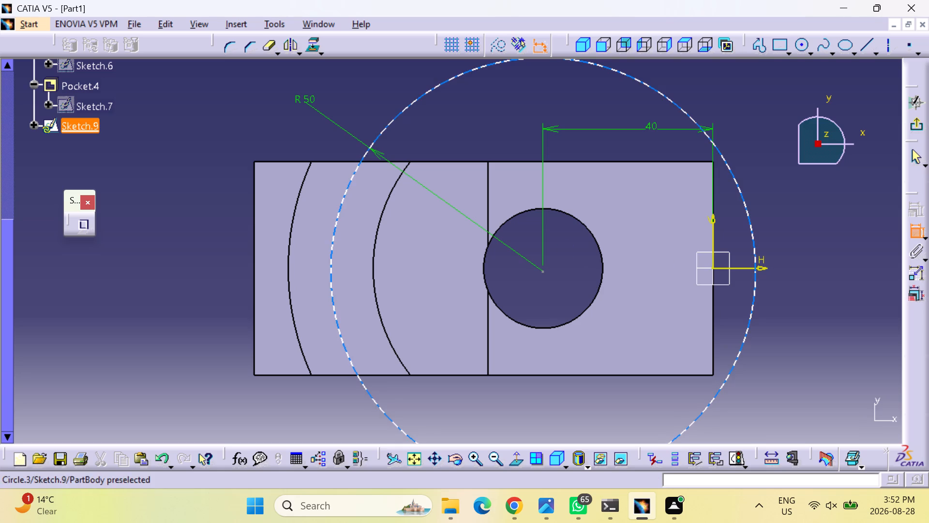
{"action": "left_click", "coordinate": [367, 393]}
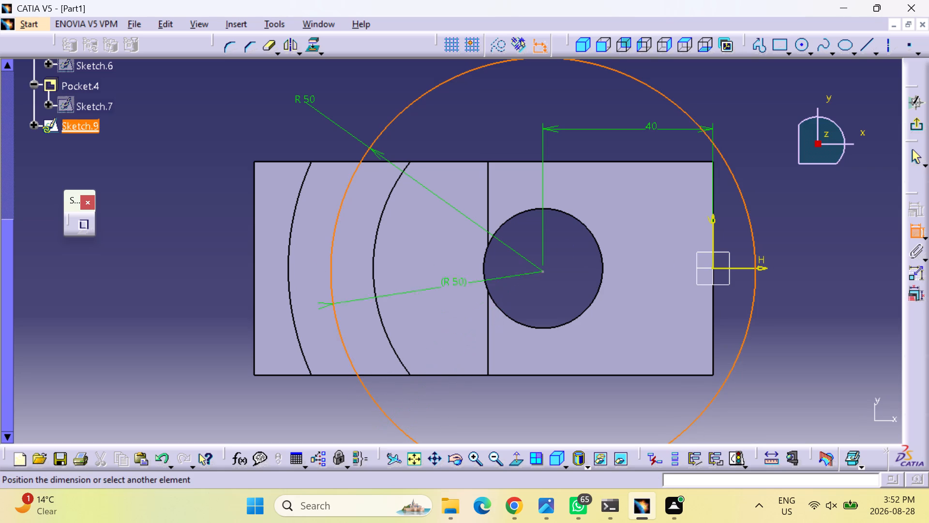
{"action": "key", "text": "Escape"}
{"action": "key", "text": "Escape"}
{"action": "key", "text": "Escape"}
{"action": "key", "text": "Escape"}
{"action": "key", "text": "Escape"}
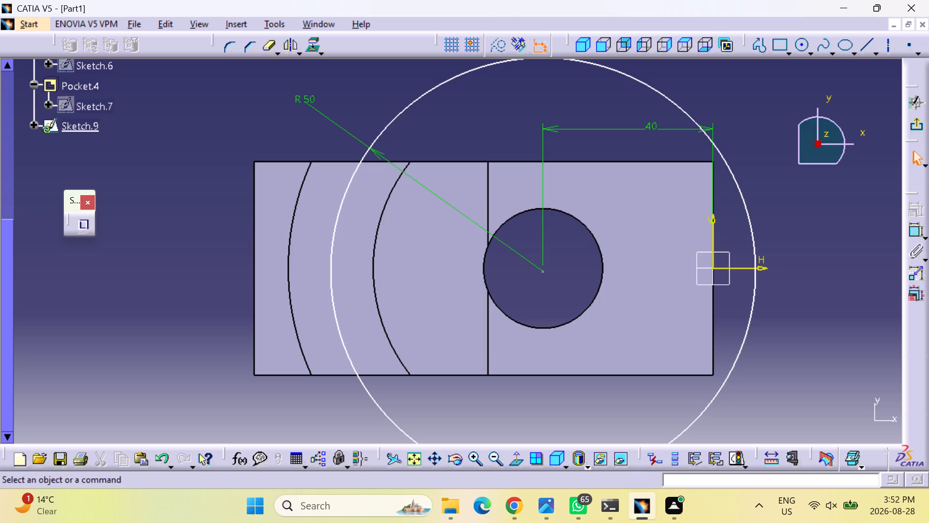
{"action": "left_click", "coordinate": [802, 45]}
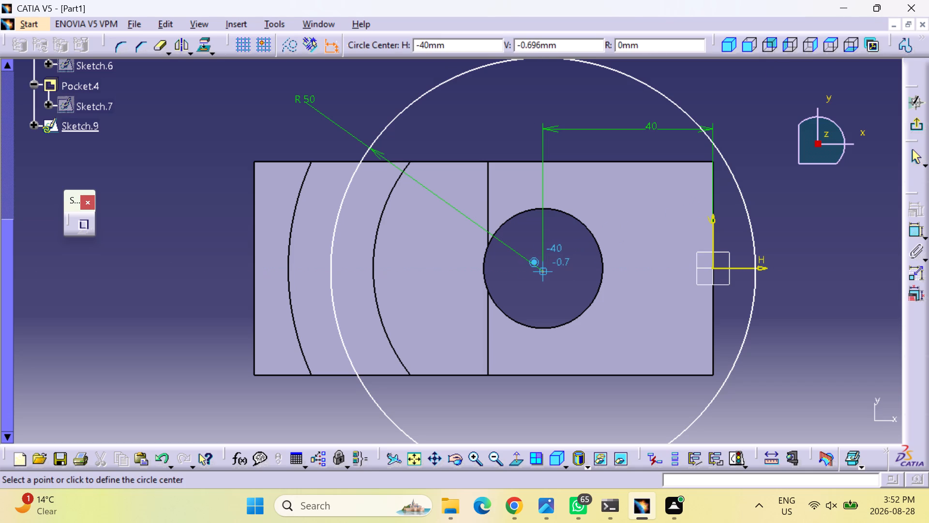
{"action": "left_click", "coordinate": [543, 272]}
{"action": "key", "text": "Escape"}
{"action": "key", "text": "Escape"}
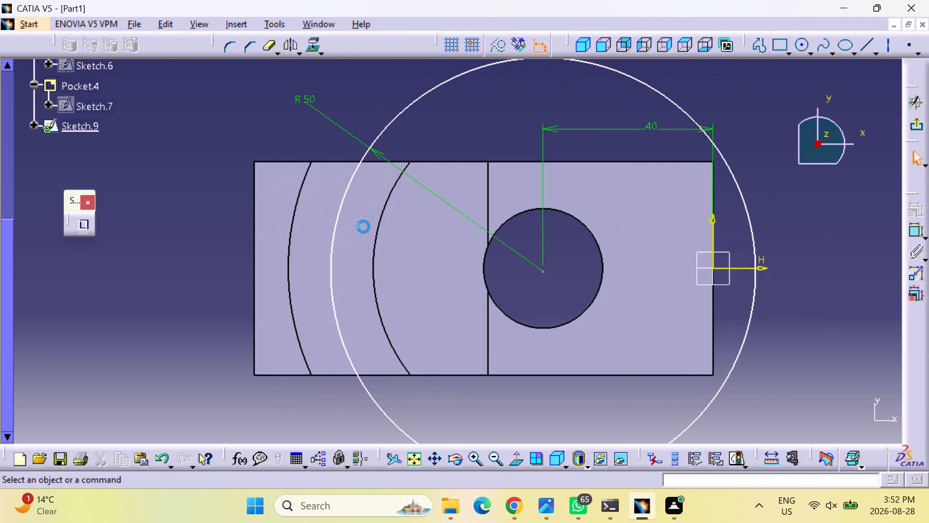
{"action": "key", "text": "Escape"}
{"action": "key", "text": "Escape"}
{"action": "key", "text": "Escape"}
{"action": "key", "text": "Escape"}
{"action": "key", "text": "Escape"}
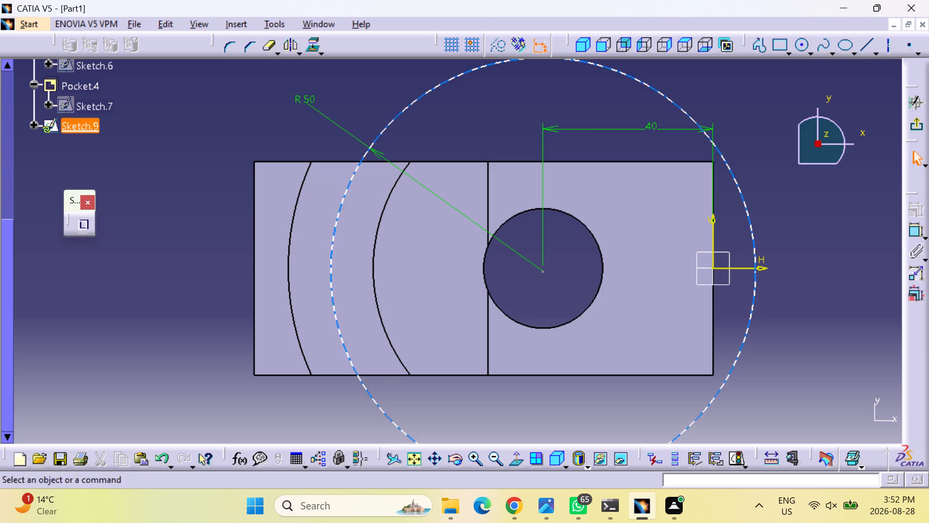
Sketch a horizontal helper line about 7 mm long along the block's upper edge, crossing the 50 mm radius circle.
{"action": "left_click", "coordinate": [757, 46]}
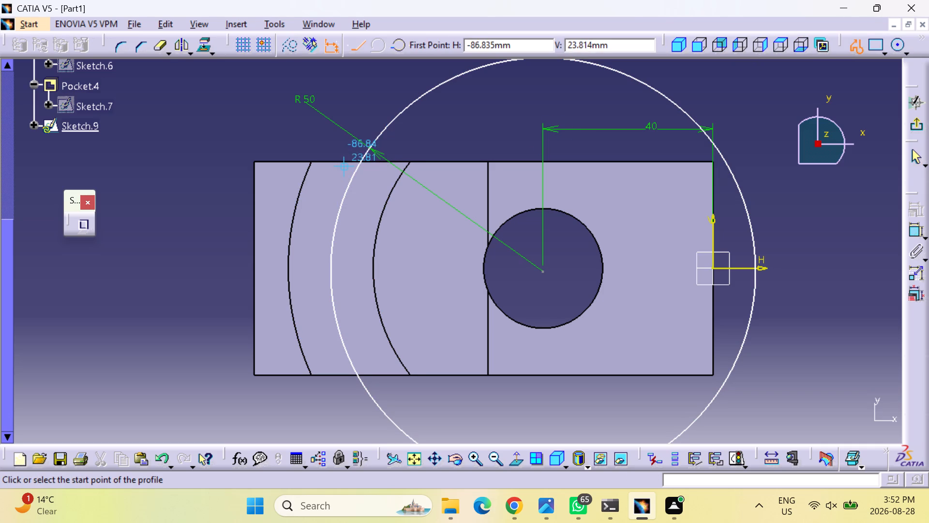
{"action": "left_click", "coordinate": [341, 160]}
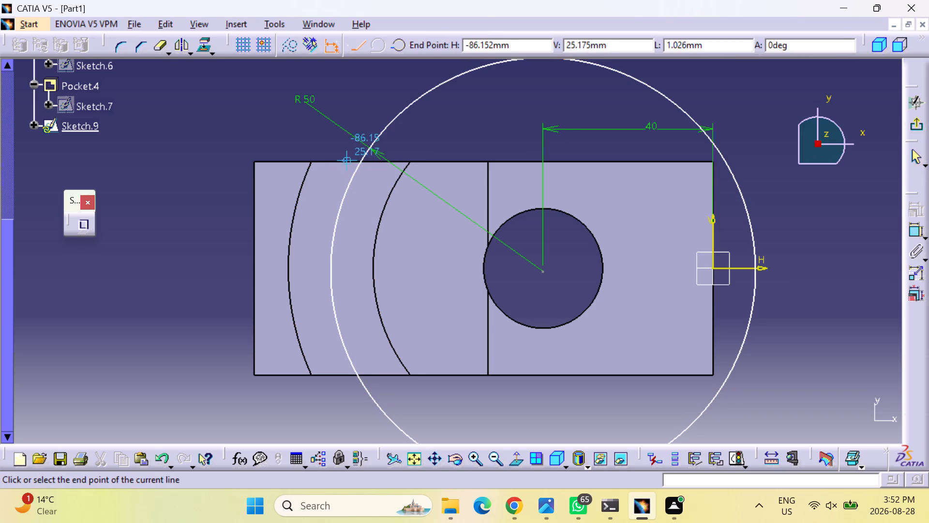
{"action": "left_click", "coordinate": [373, 160]}
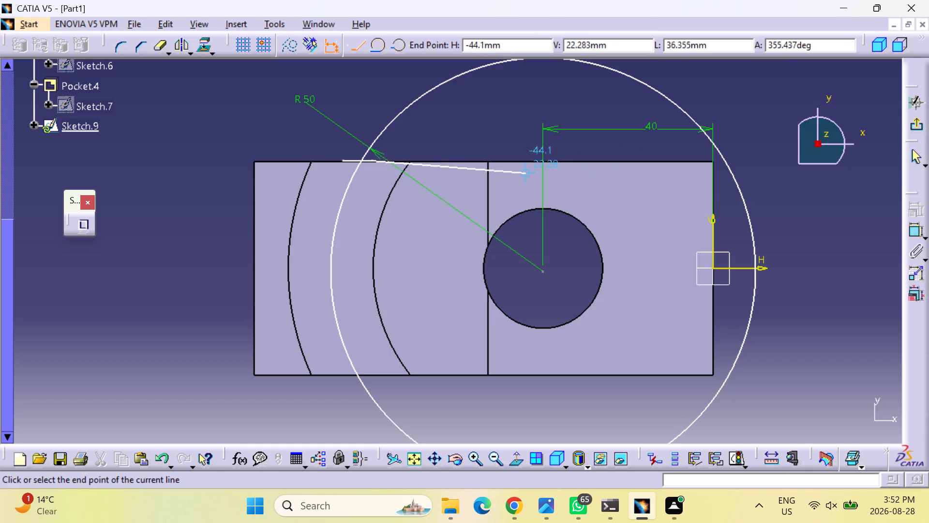
{"action": "key", "text": "Escape"}
{"action": "key", "text": "Escape"}
{"action": "key", "text": "Escape"}
Constrain the upper helper line to be coincident with the block's upper edge.
{"action": "left_click", "coordinate": [919, 232]}
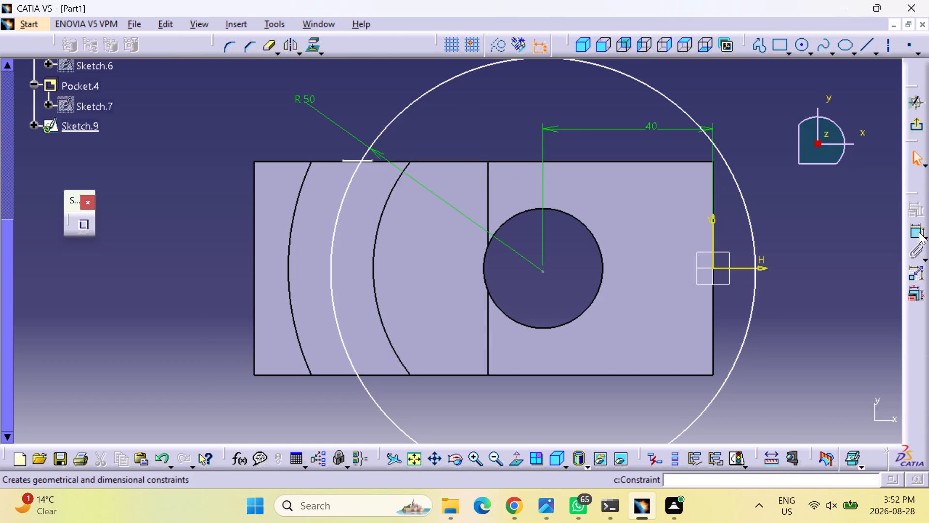
{"action": "left_click", "coordinate": [363, 160]}
{"action": "left_click", "coordinate": [380, 164]}
{"action": "right_click", "coordinate": [380, 165]}
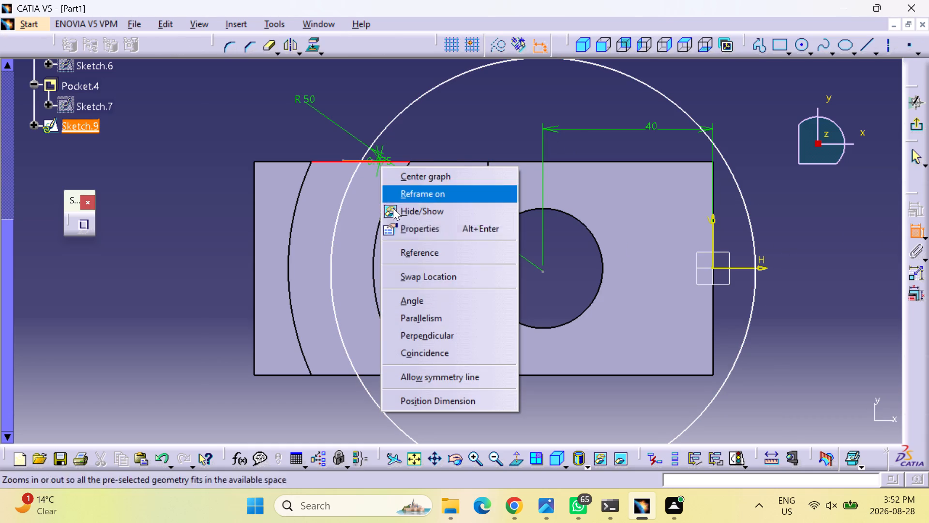
{"action": "left_click", "coordinate": [426, 353]}
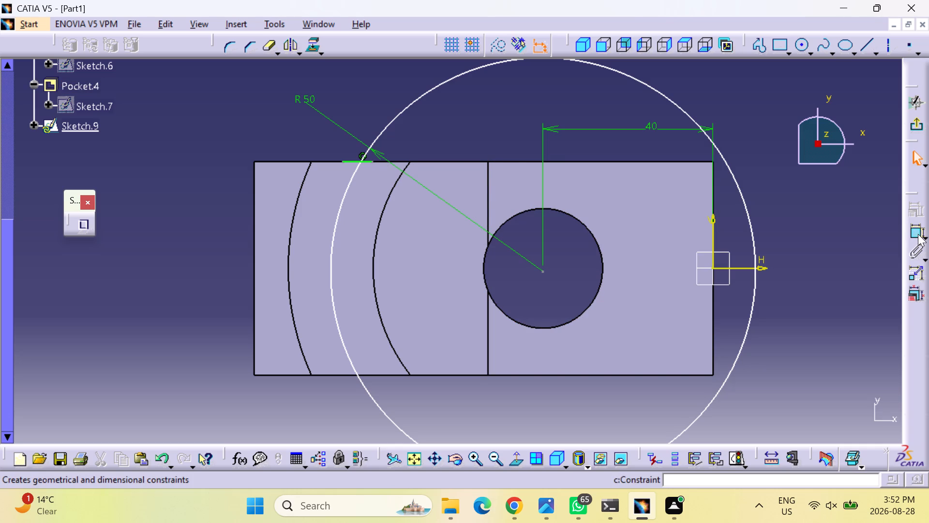
Sketch a short horizontal helper line along the block's lower edge, crossing the 50 mm radius circle.
{"action": "left_click", "coordinate": [753, 43]}
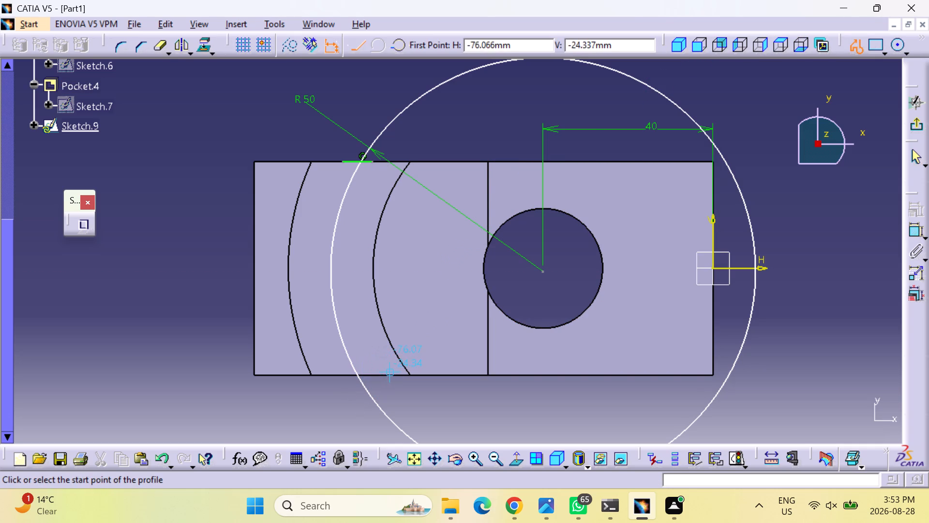
{"action": "left_click", "coordinate": [373, 374]}
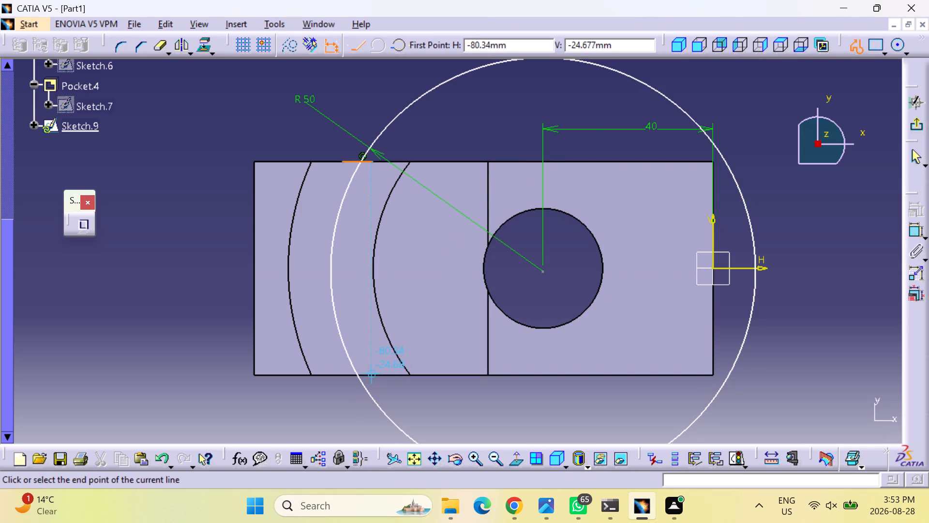
{"action": "left_click", "coordinate": [333, 373]}
{"action": "key", "text": "Escape"}
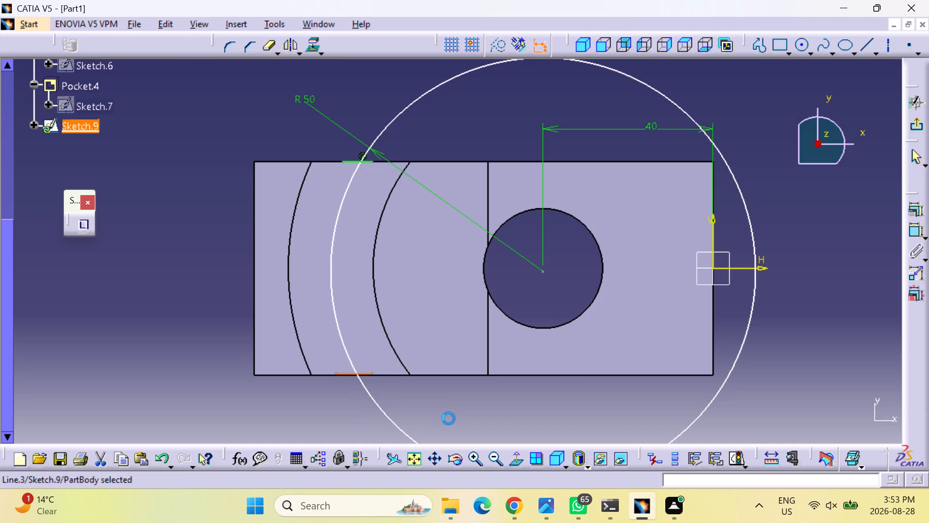
{"action": "key", "text": "Escape"}
{"action": "key", "text": "Escape"}
Constrain the lower helper line to be coincident with the block's lower edge.
{"action": "left_click", "coordinate": [915, 233]}
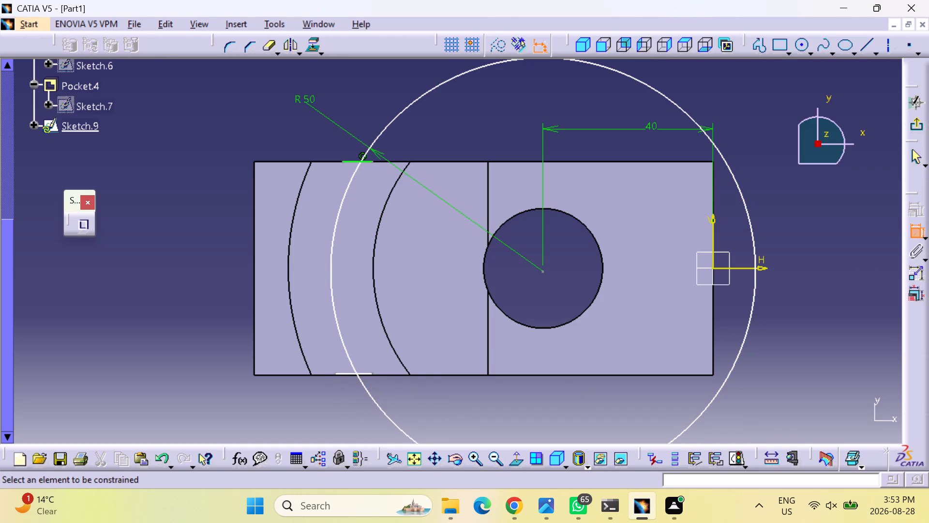
{"action": "left_click", "coordinate": [362, 373]}
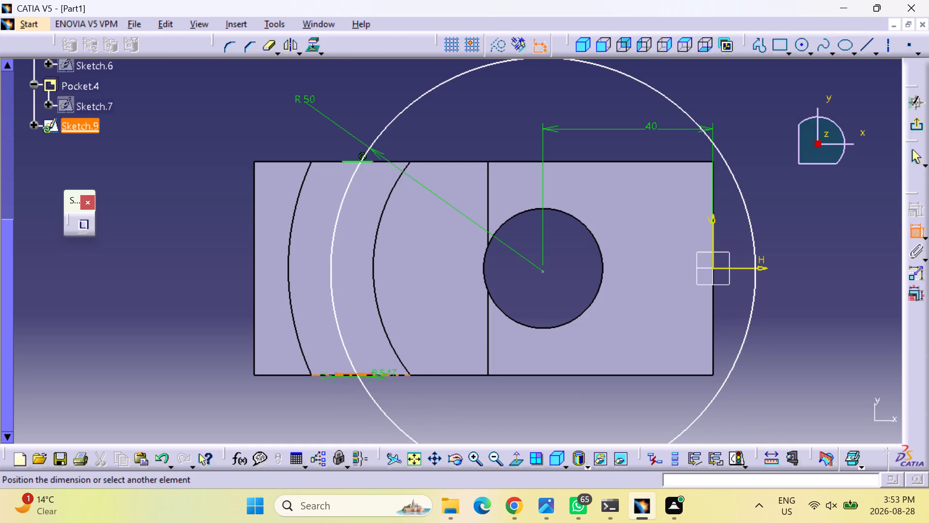
{"action": "left_click", "coordinate": [395, 376]}
{"action": "right_click", "coordinate": [395, 376]}
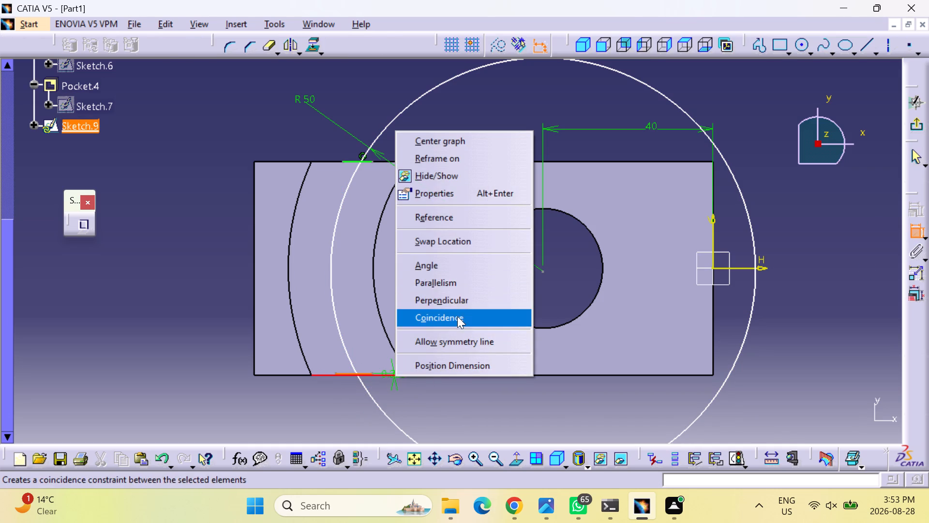
{"action": "left_click", "coordinate": [457, 323]}
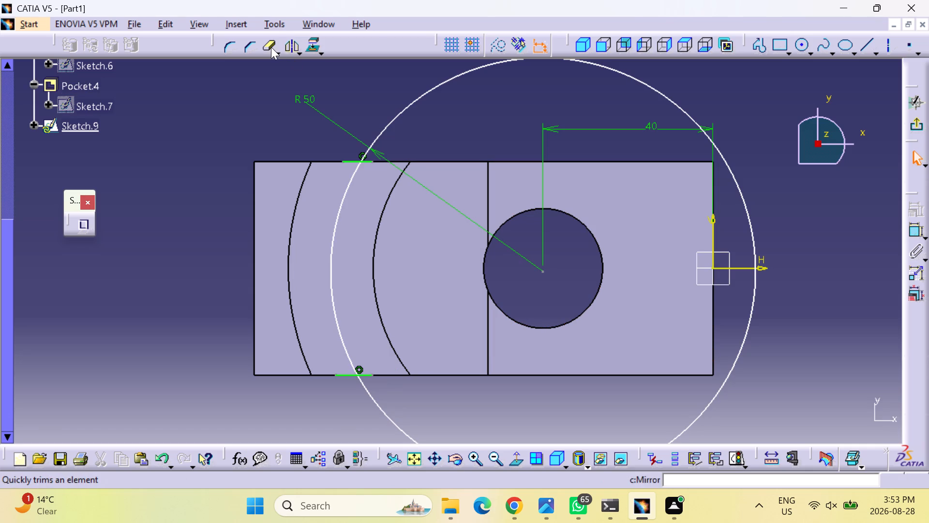
Quick Trim the 50 mm radius circle outside the two helper lines, leaving only the arc within the groove.
{"action": "left_click", "coordinate": [270, 46]}
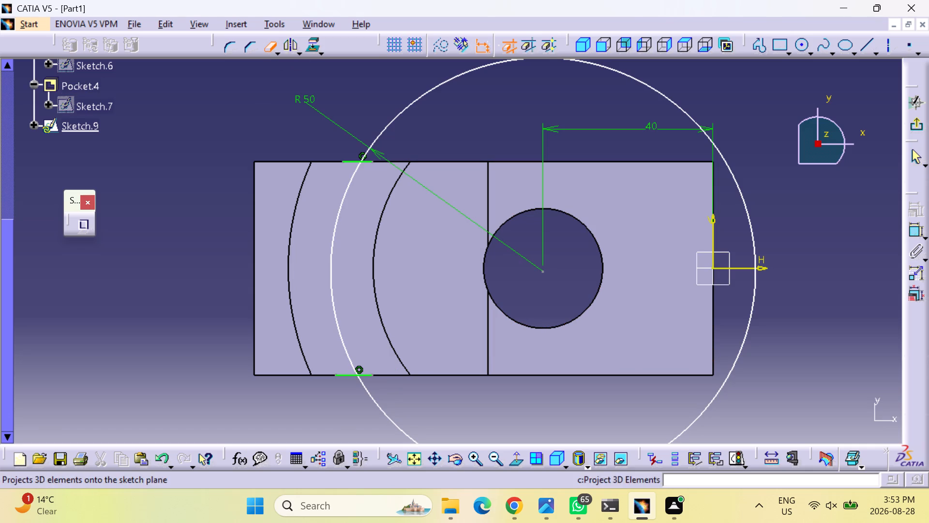
{"action": "left_click", "coordinate": [433, 92]}
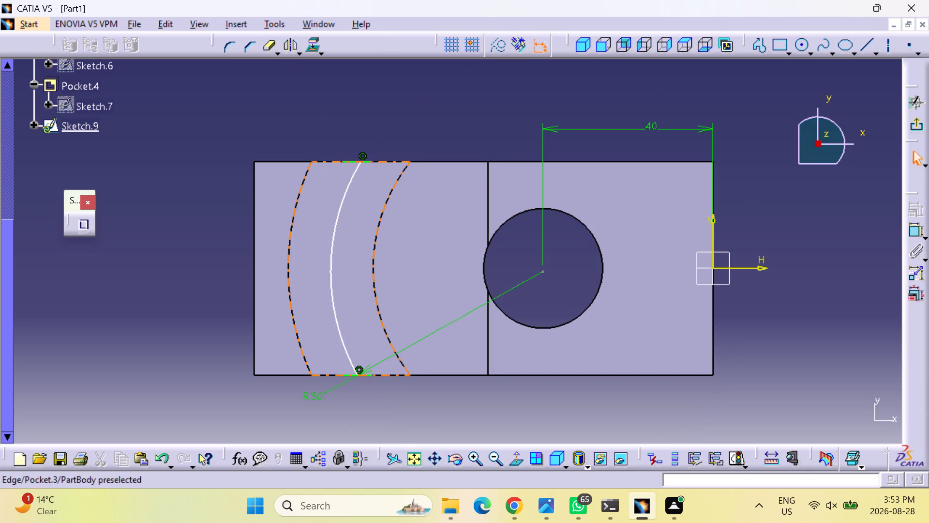
Delete the upper and lower helper lines at the ends of the groove arc.
{"action": "left_click", "coordinate": [367, 161]}
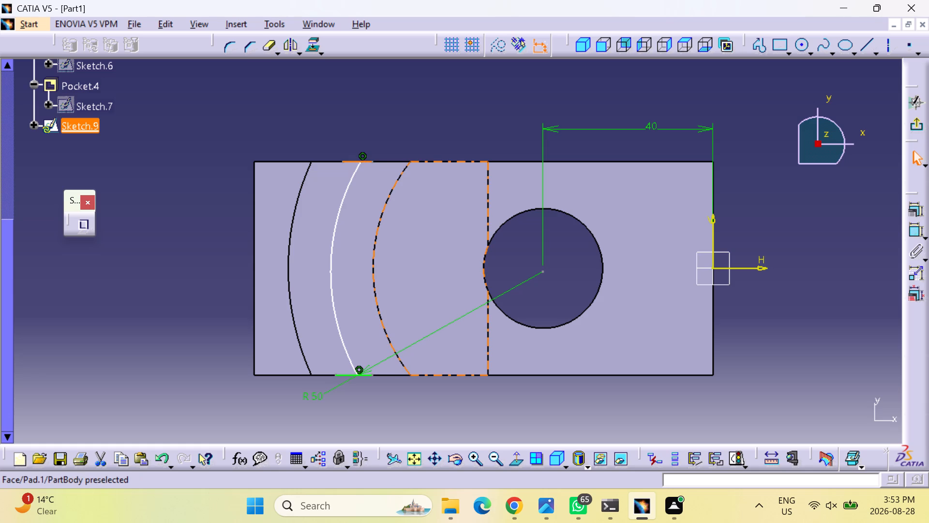
{"action": "key", "text": "Delete"}
{"action": "left_click_drag", "start_coordinate": [471, 239], "coordinate": [405, 281]}
{"action": "left_click_drag", "start_coordinate": [400, 359], "coordinate": [390, 400]}
{"action": "left_click", "coordinate": [383, 415]}
{"action": "left_click", "coordinate": [369, 375]}
{"action": "key", "text": "Delete"}
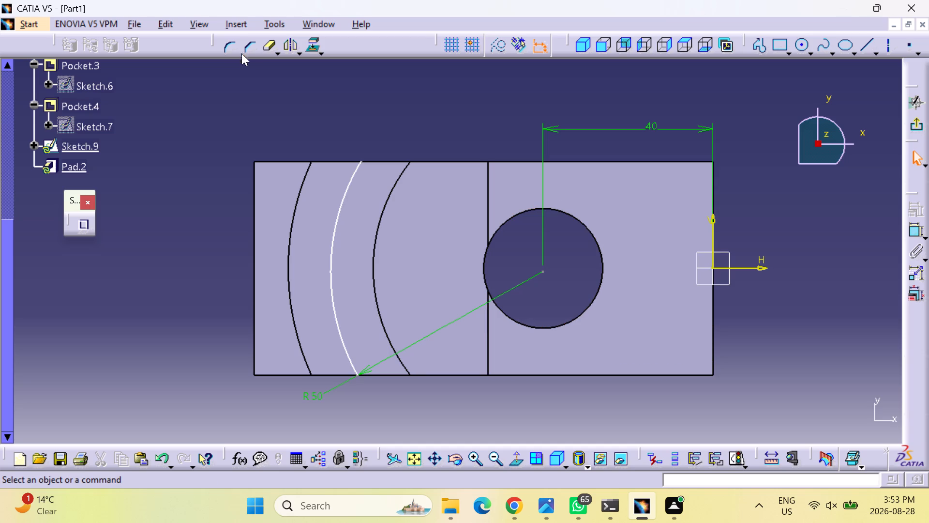
Sketch a line about 78.6 mm long from the arc's centre point across the groove, at about 167°, ending beyond the block.
{"action": "left_click", "coordinate": [759, 46]}
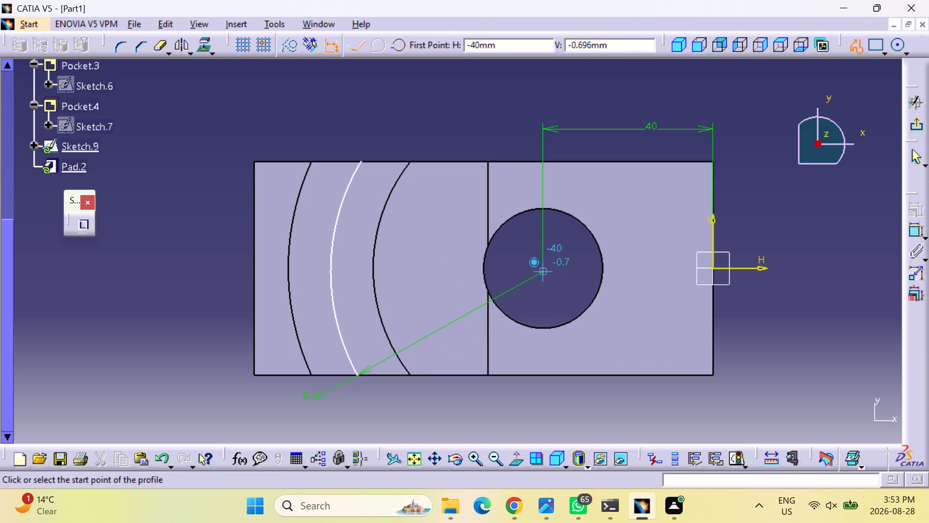
{"action": "left_click", "coordinate": [542, 273]}
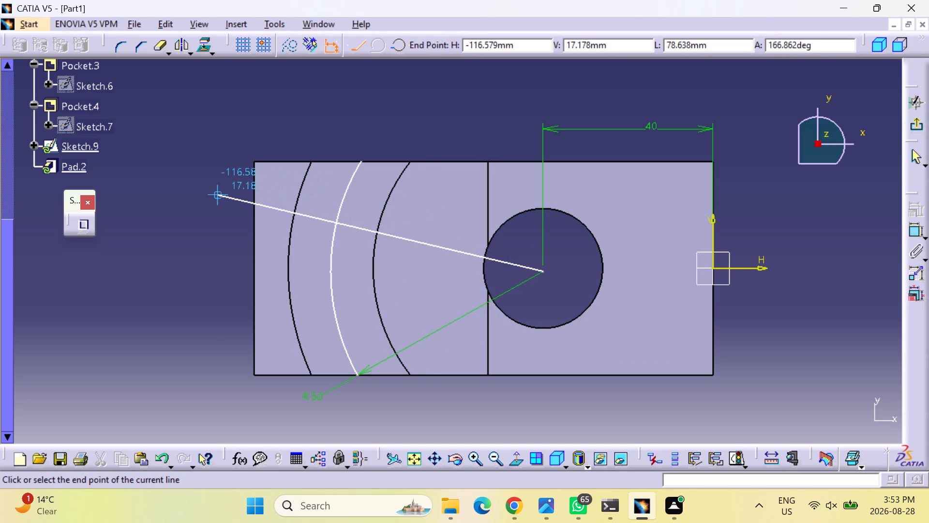
{"action": "left_click", "coordinate": [218, 195]}
{"action": "key", "text": "Escape"}
{"action": "key", "text": "Escape"}
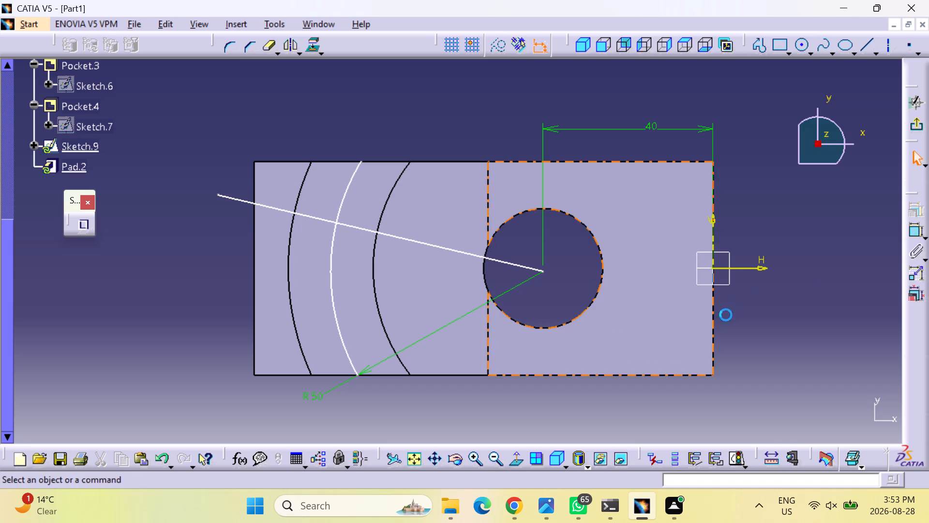
Dimension the angle between the slanted line and the horizontal axis and set it to 18°.
{"action": "left_click", "coordinate": [911, 230]}
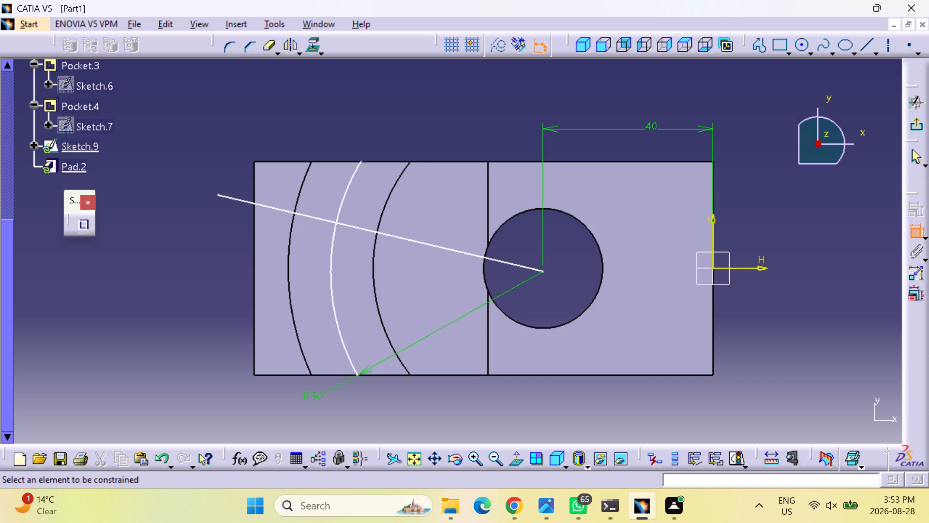
{"action": "left_click", "coordinate": [743, 269]}
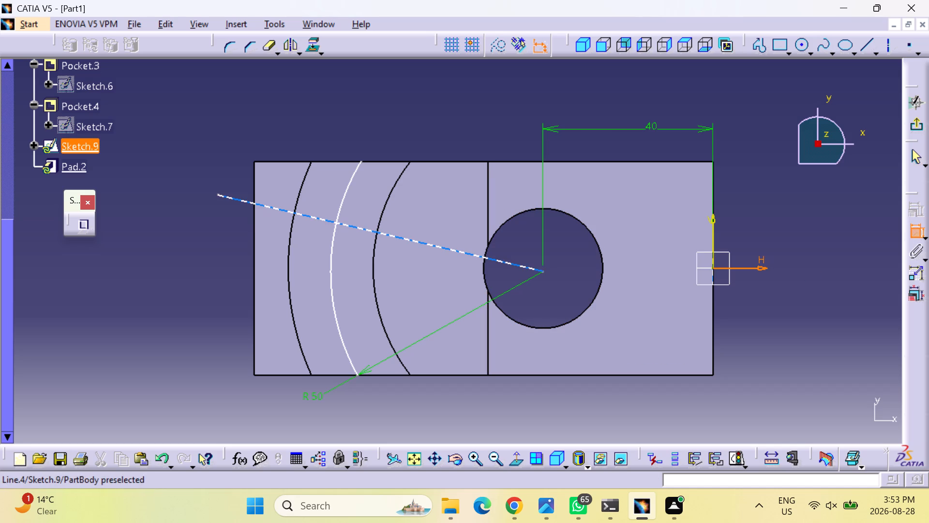
{"action": "left_click", "coordinate": [353, 229]}
{"action": "left_click", "coordinate": [196, 244]}
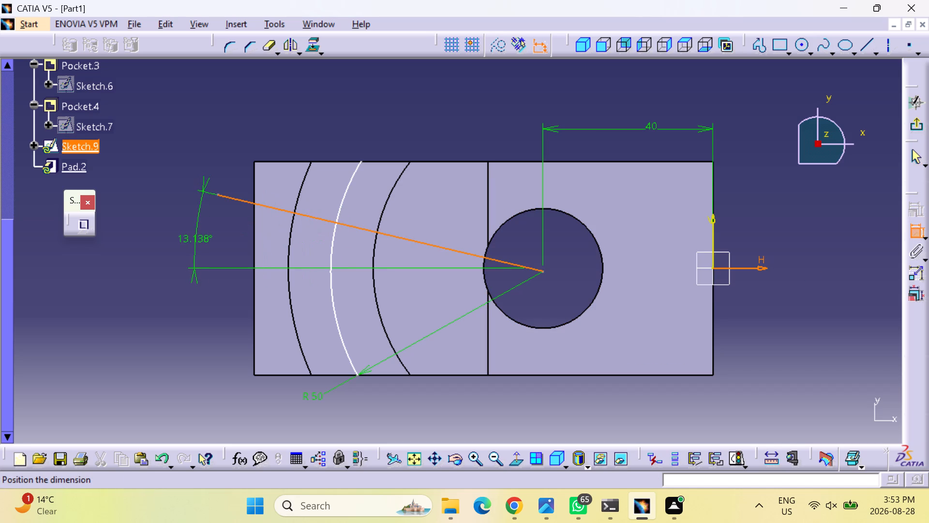
{"action": "double_click", "coordinate": [202, 236]}
{"action": "type", "text": "18"}
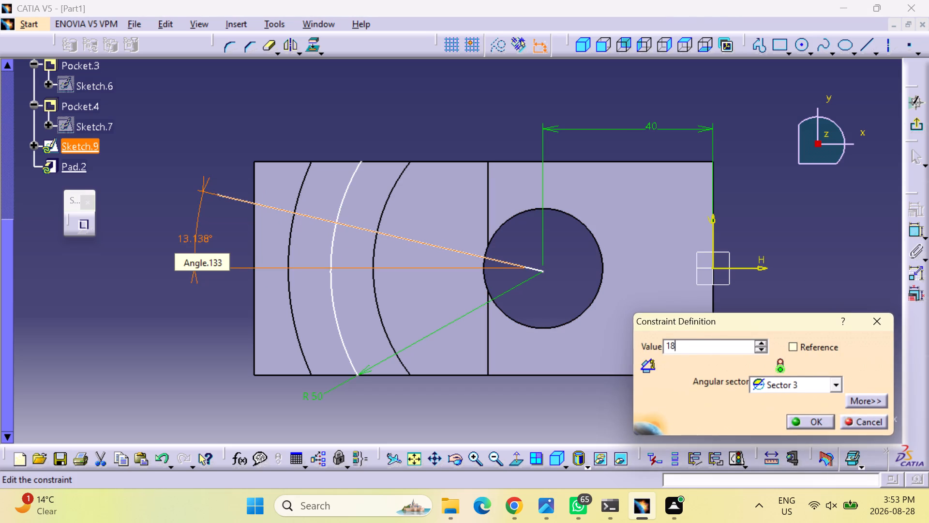
{"action": "key", "text": "Return"}
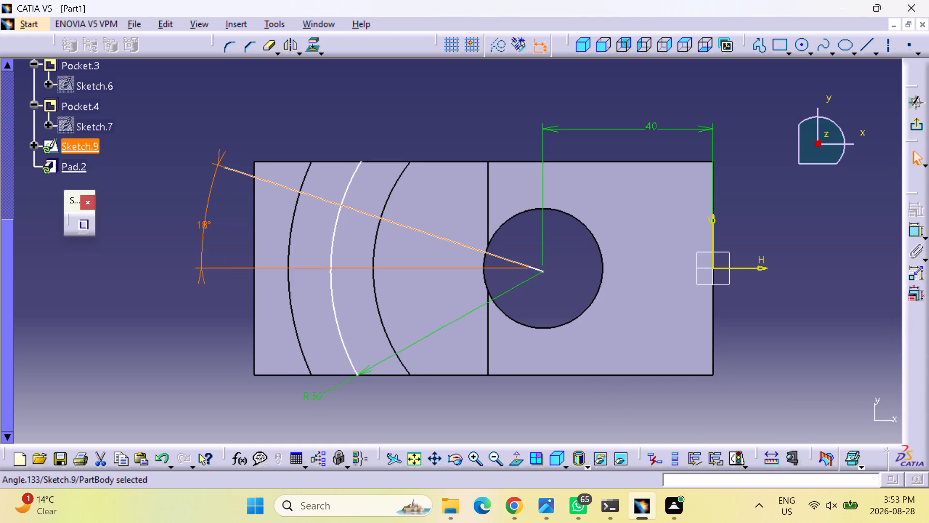
Sketch a circle of about 3.6 mm radius centred where the slanted line crosses the groove arc.
{"action": "left_click", "coordinate": [807, 46]}
{"action": "left_click", "coordinate": [797, 40]}
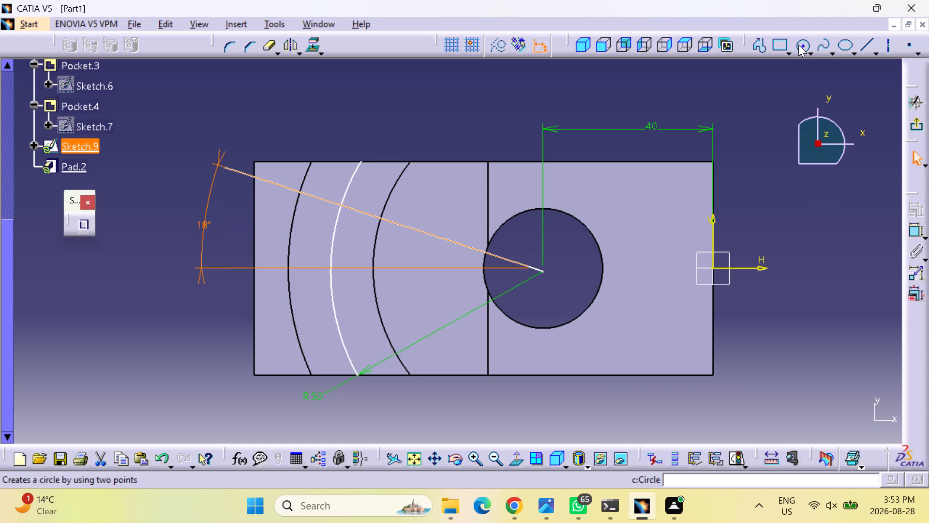
{"action": "left_click", "coordinate": [800, 51]}
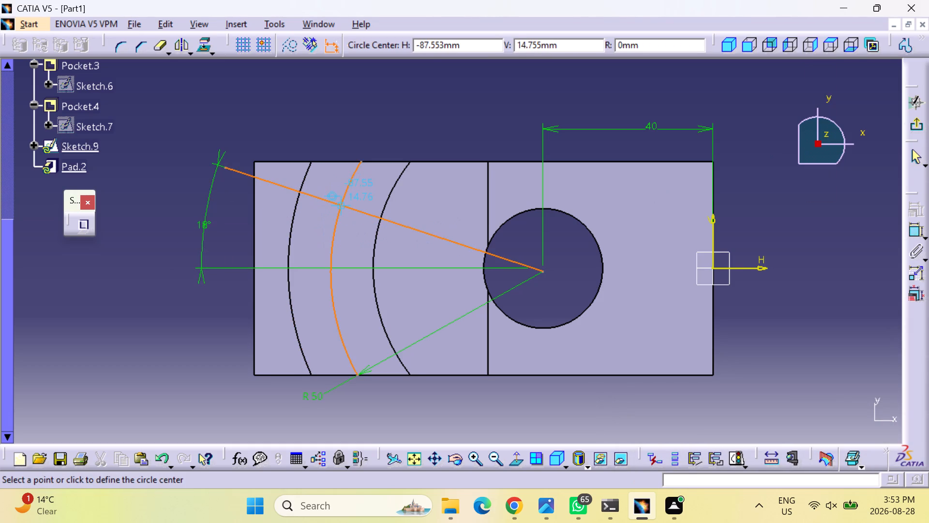
{"action": "left_click", "coordinate": [341, 206]}
{"action": "left_click", "coordinate": [329, 194]}
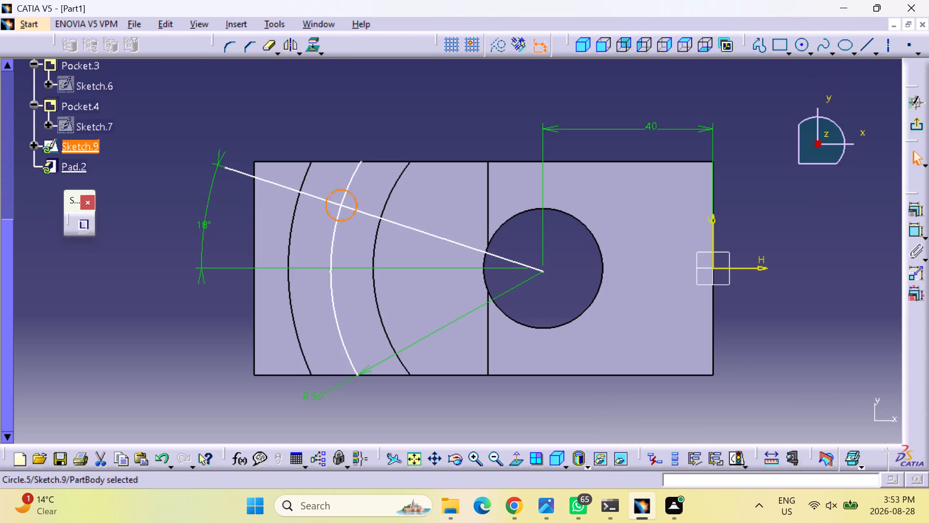
Dimension the radius of the new circle in the groove and set it to 5 mm.
{"action": "left_click", "coordinate": [912, 228]}
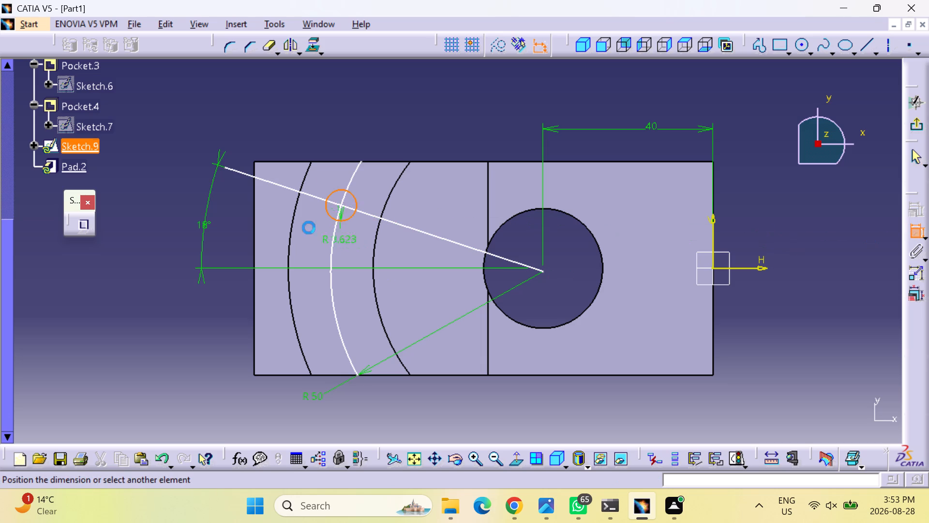
{"action": "left_click", "coordinate": [341, 117]}
{"action": "double_click", "coordinate": [342, 111]}
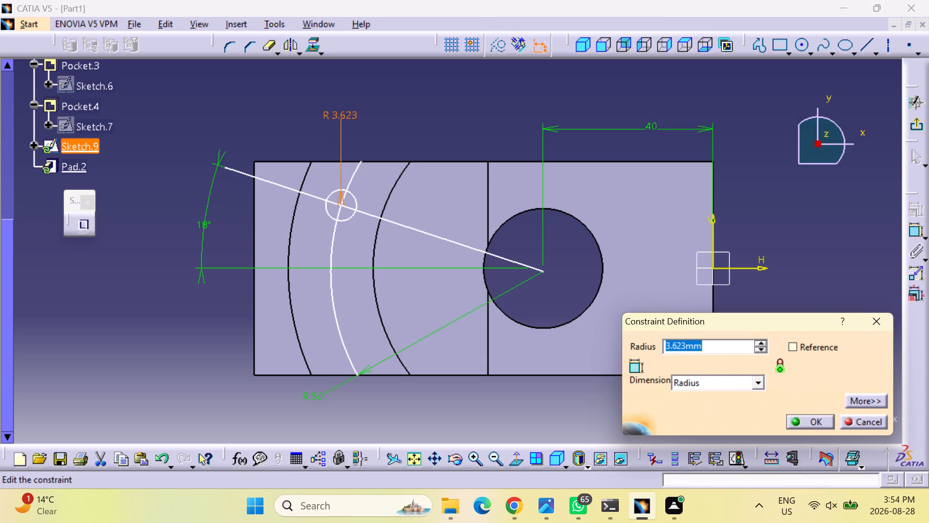
{"action": "key", "text": "5"}
{"action": "key", "text": "Return"}
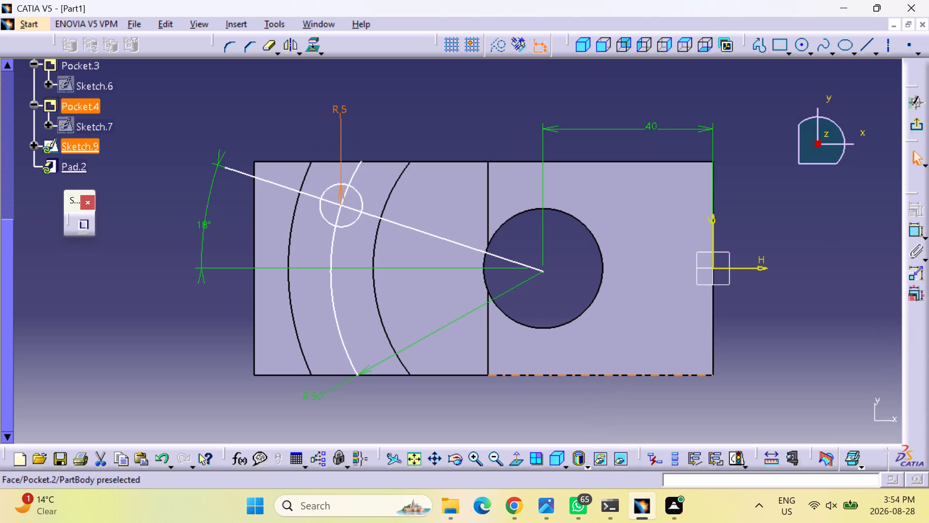
{"action": "left_click", "coordinate": [180, 353]}
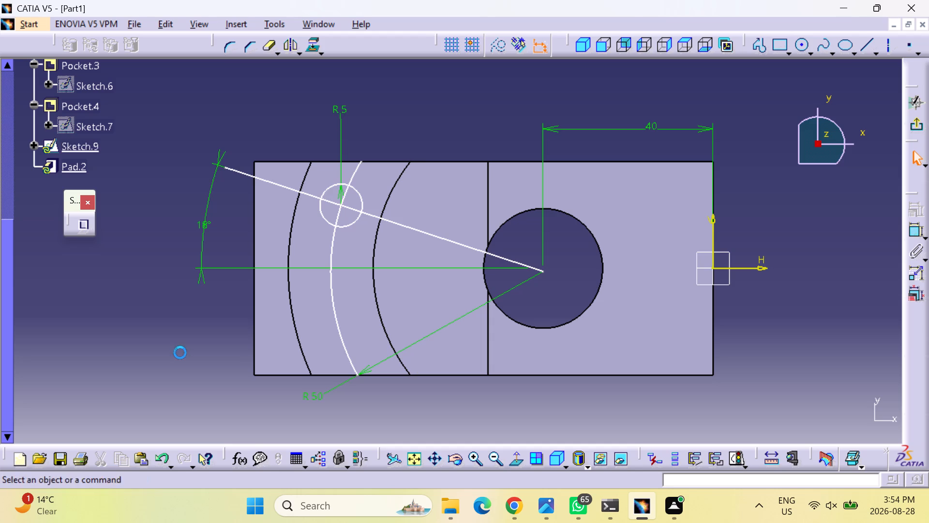
Dimension the horizontal distance from the vertical axis to the small circle's centre and set it to 90.38 mm.
{"action": "left_click", "coordinate": [917, 234]}
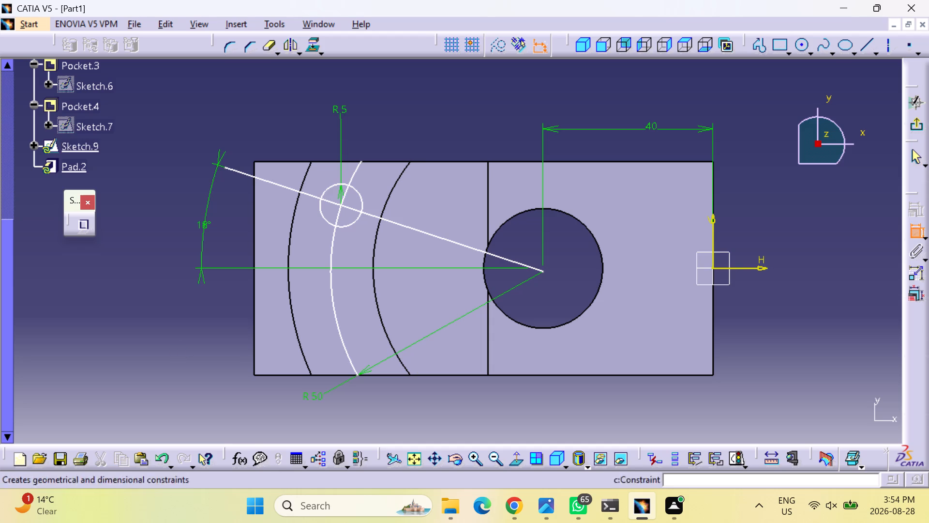
{"action": "left_click", "coordinate": [715, 235]}
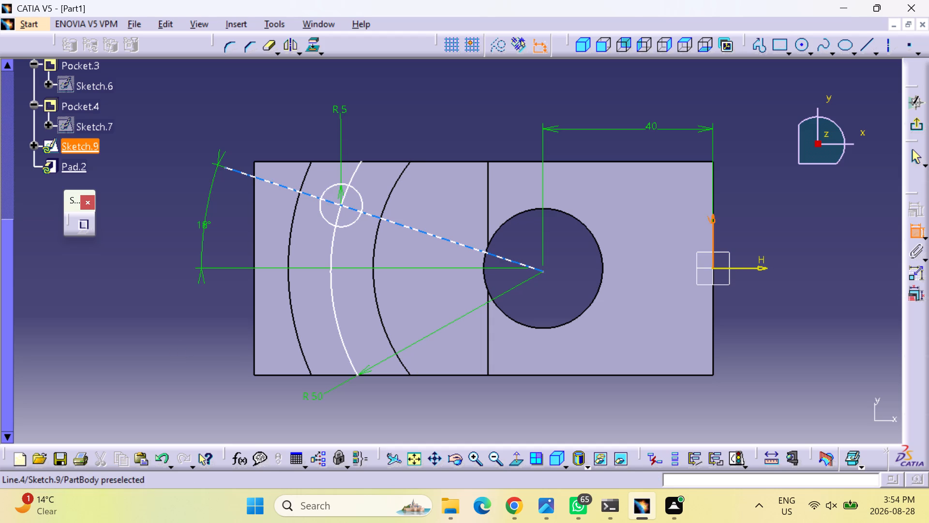
{"action": "left_click", "coordinate": [343, 204]}
{"action": "left_click", "coordinate": [513, 102]}
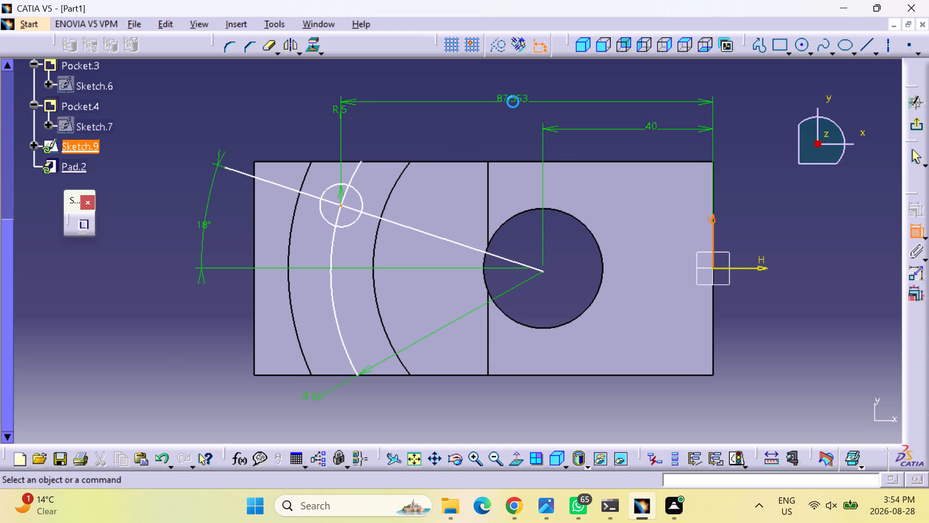
{"action": "double_click", "coordinate": [518, 99]}
{"action": "type", "text": "9-"}
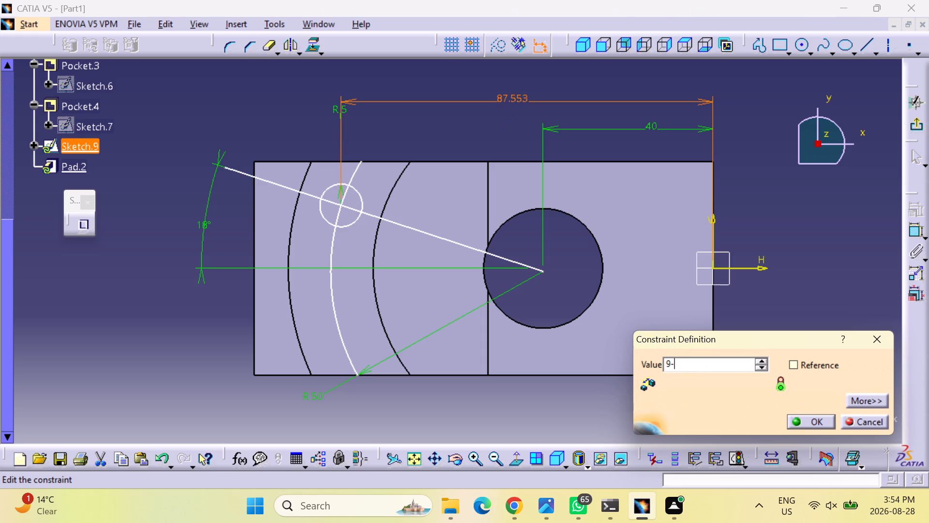
{"action": "key", "text": "BackSpace"}
{"action": "type", "text": "0."}
{"action": "type", "text": "38"}
{"action": "key", "text": "Return"}
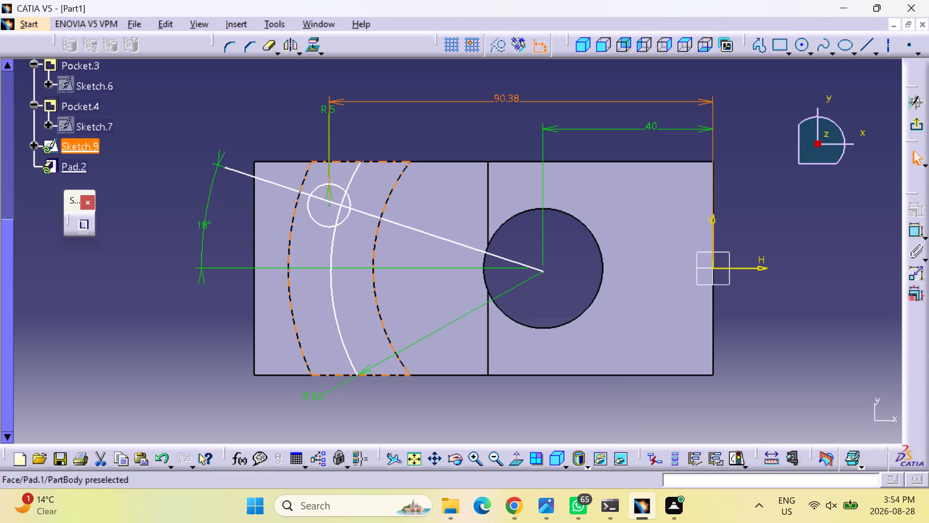
{"action": "left_click", "coordinate": [148, 326]}
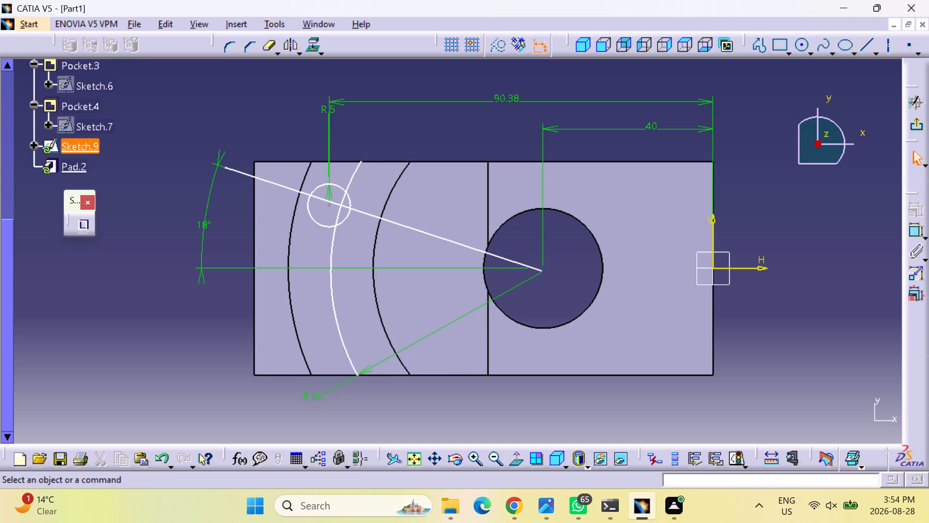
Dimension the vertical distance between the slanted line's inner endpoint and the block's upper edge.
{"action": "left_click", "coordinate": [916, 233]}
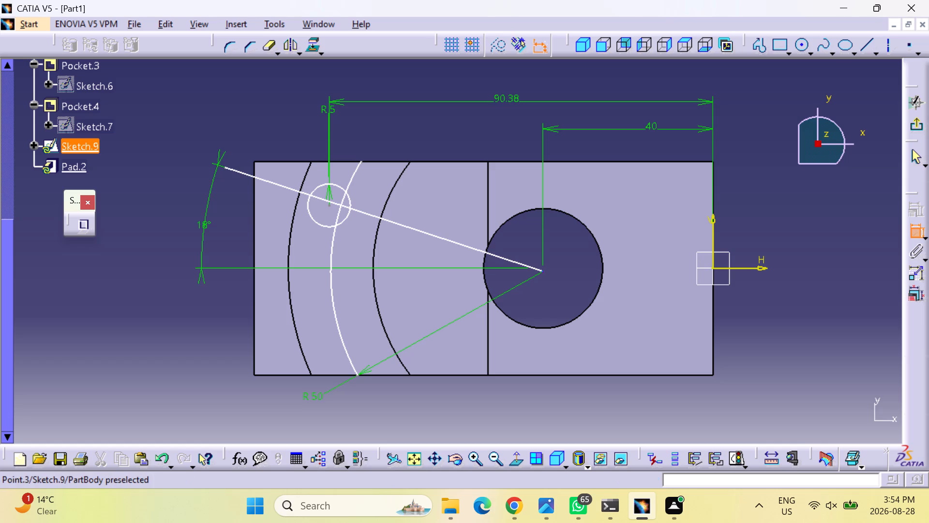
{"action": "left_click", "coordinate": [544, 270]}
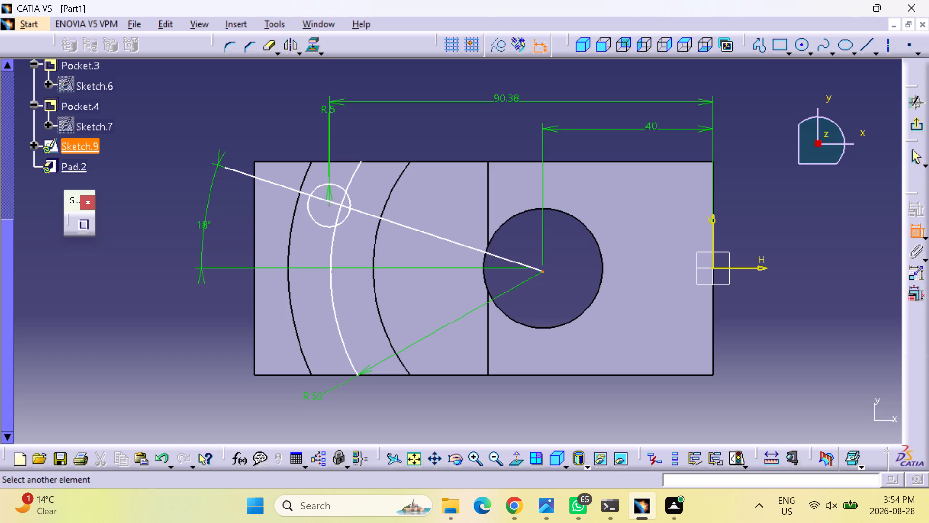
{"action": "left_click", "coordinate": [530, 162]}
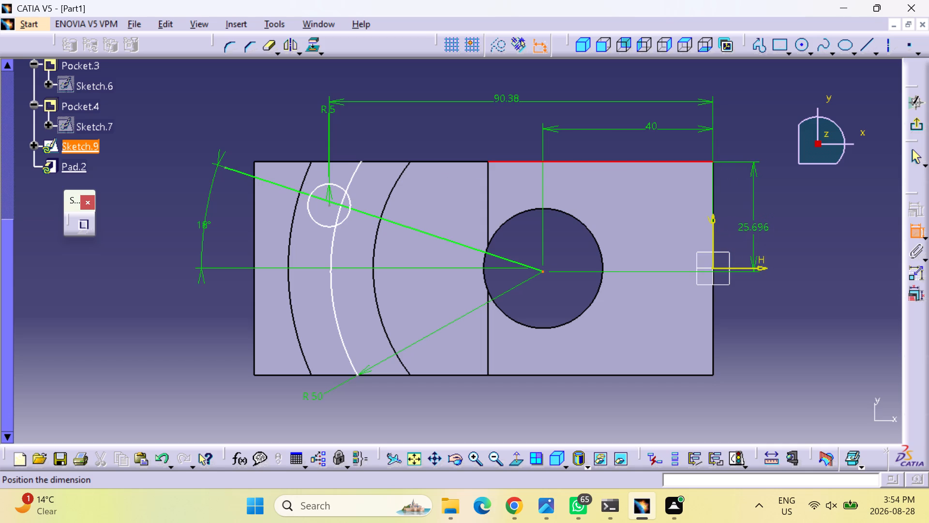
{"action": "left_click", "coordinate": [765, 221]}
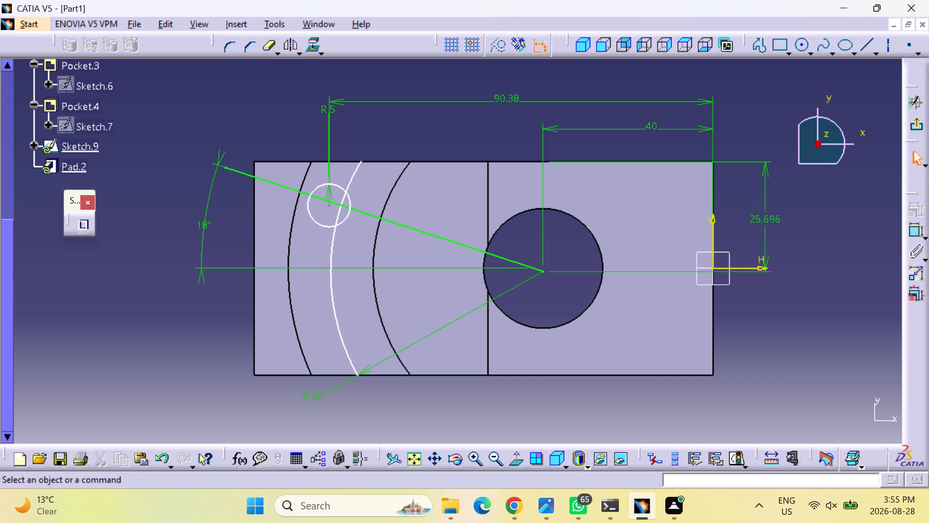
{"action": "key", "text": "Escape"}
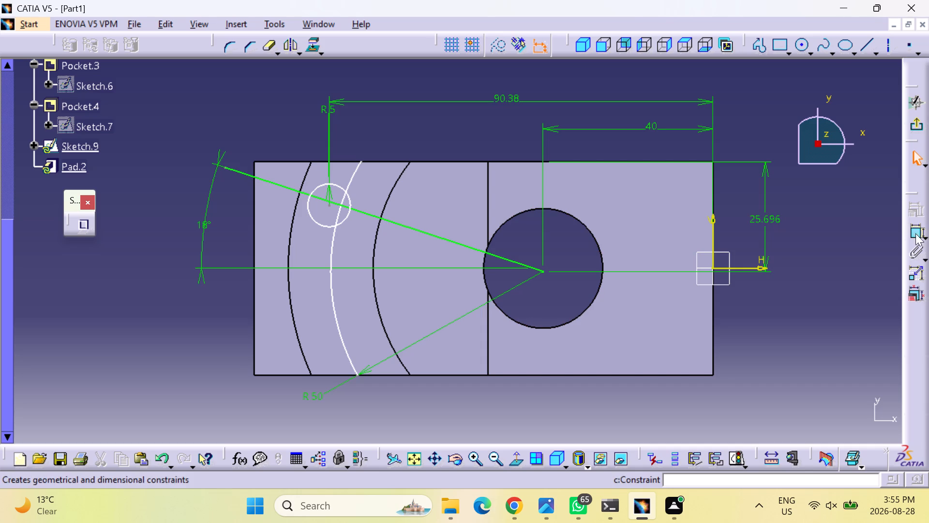
Constrain the slanted line's inner endpoint to be coincident with the horizontal axis.
{"action": "left_click", "coordinate": [916, 231]}
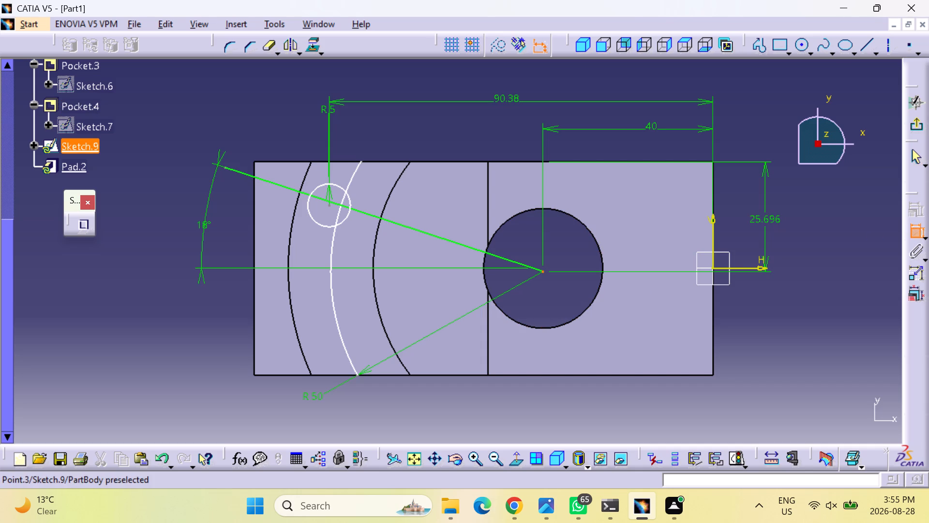
{"action": "left_click", "coordinate": [543, 269]}
{"action": "left_click", "coordinate": [737, 268]}
{"action": "right_click", "coordinate": [734, 268]}
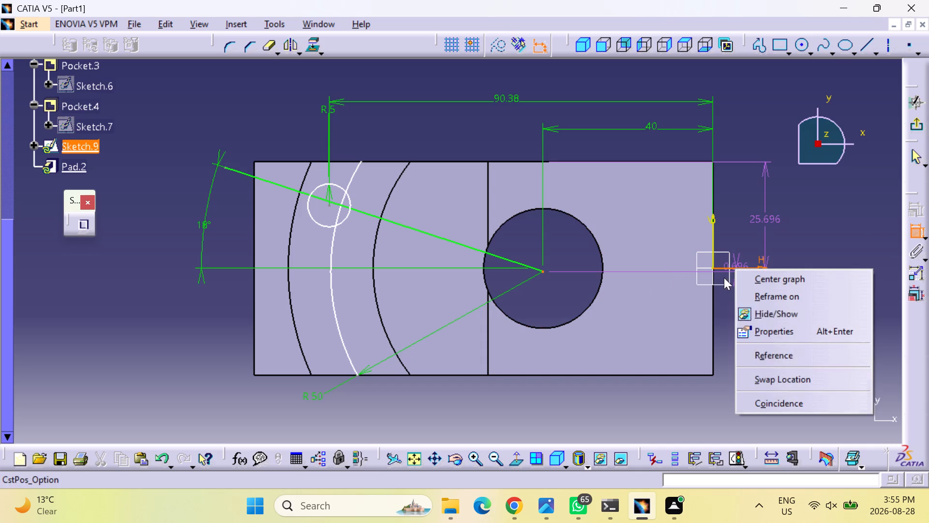
{"action": "left_click", "coordinate": [790, 401]}
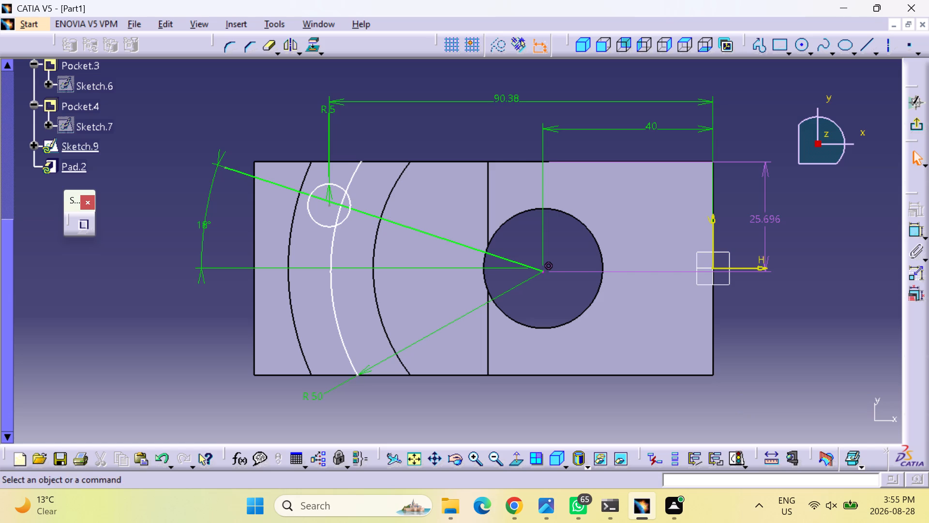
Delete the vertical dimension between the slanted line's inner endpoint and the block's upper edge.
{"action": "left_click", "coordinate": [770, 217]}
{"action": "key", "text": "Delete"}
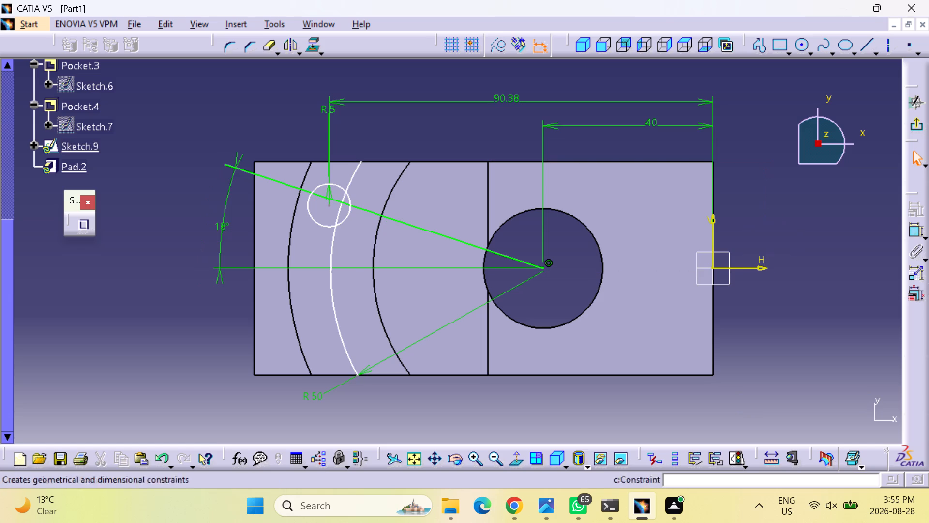
Delete the 18° angle dimension between the slanted line and the horizontal axis.
{"action": "left_click", "coordinate": [223, 223]}
{"action": "key", "text": "Delete"}
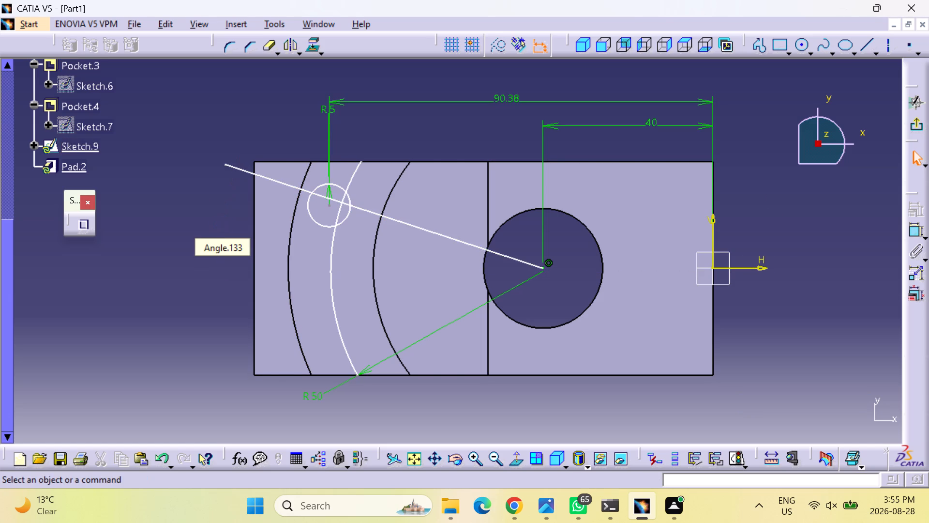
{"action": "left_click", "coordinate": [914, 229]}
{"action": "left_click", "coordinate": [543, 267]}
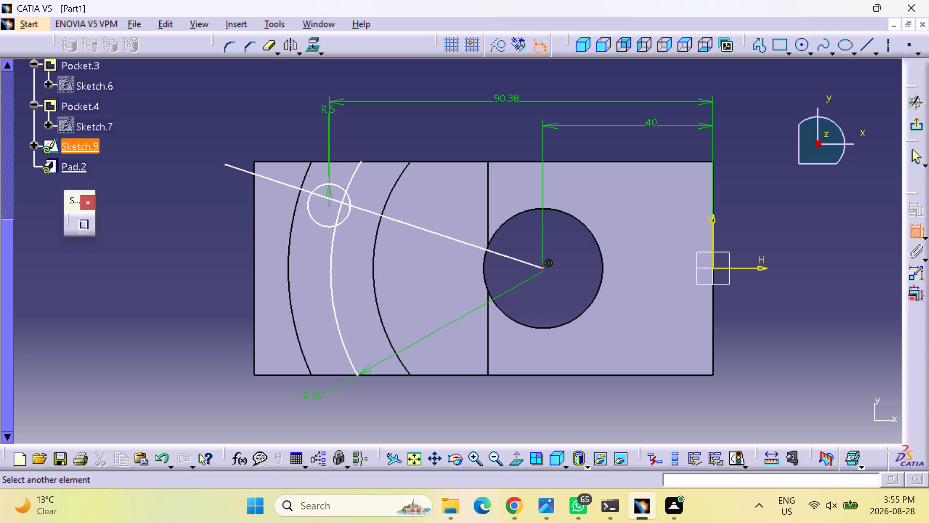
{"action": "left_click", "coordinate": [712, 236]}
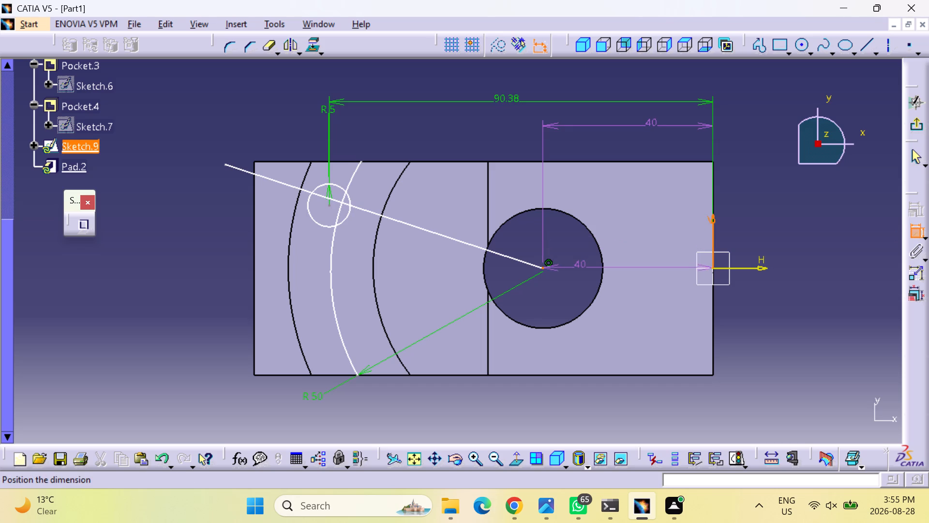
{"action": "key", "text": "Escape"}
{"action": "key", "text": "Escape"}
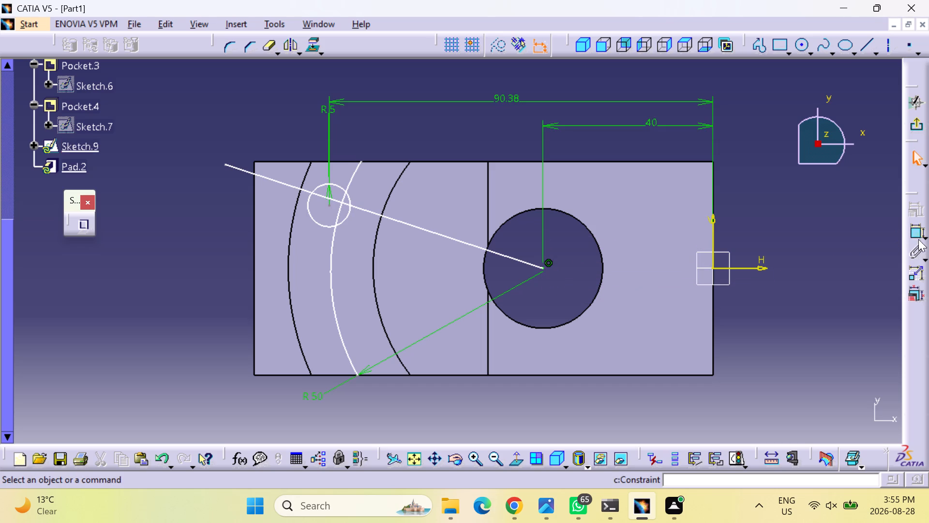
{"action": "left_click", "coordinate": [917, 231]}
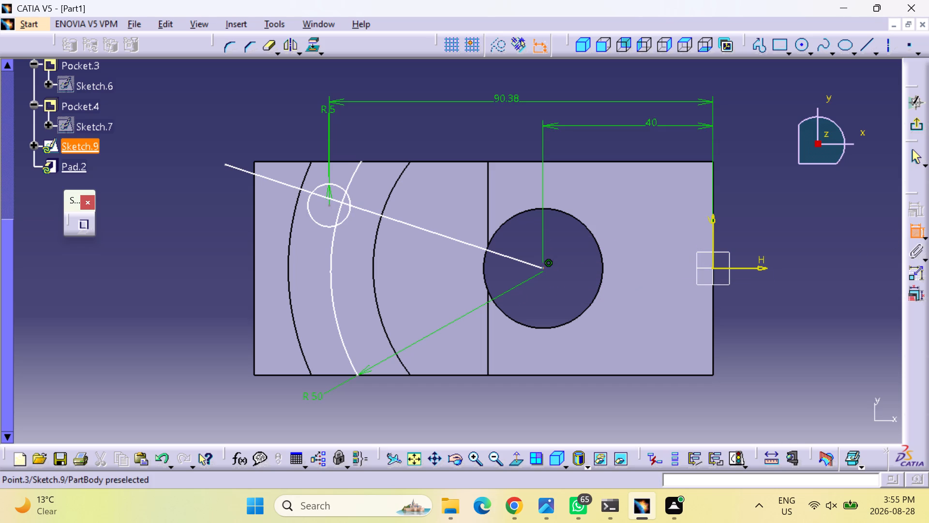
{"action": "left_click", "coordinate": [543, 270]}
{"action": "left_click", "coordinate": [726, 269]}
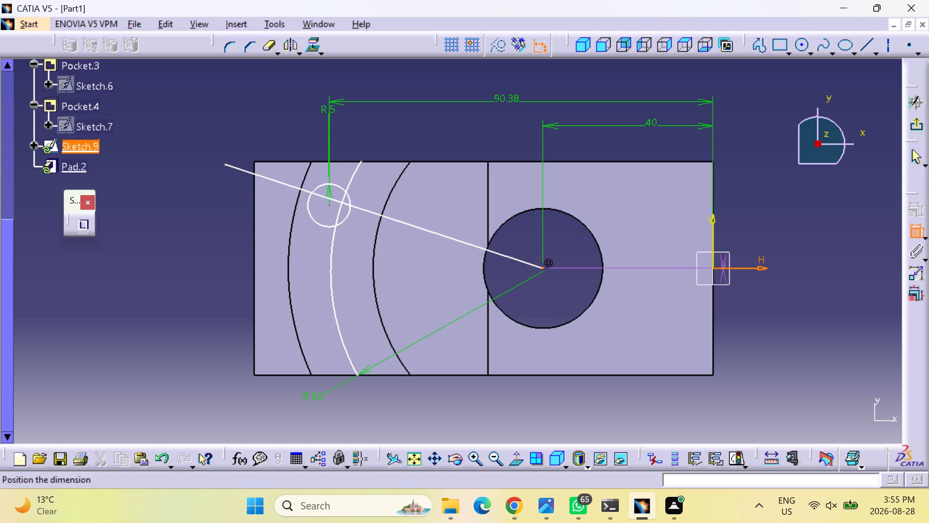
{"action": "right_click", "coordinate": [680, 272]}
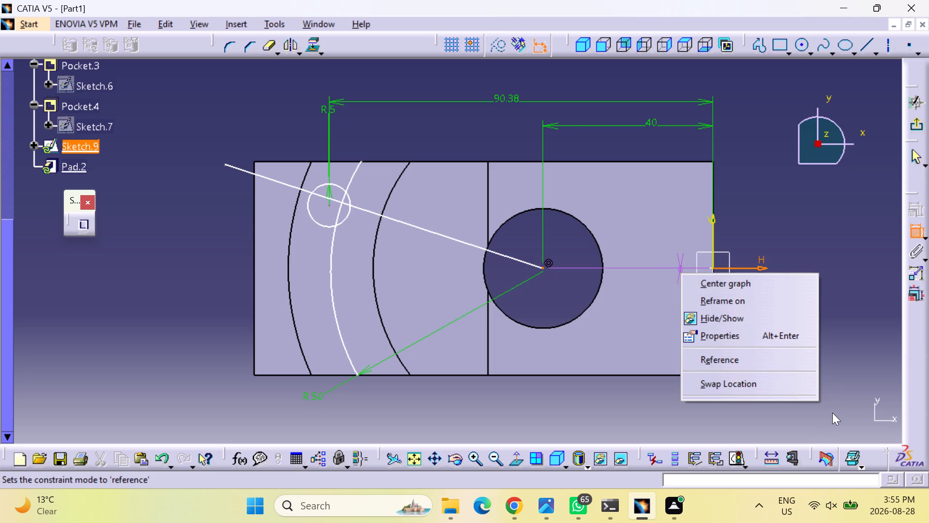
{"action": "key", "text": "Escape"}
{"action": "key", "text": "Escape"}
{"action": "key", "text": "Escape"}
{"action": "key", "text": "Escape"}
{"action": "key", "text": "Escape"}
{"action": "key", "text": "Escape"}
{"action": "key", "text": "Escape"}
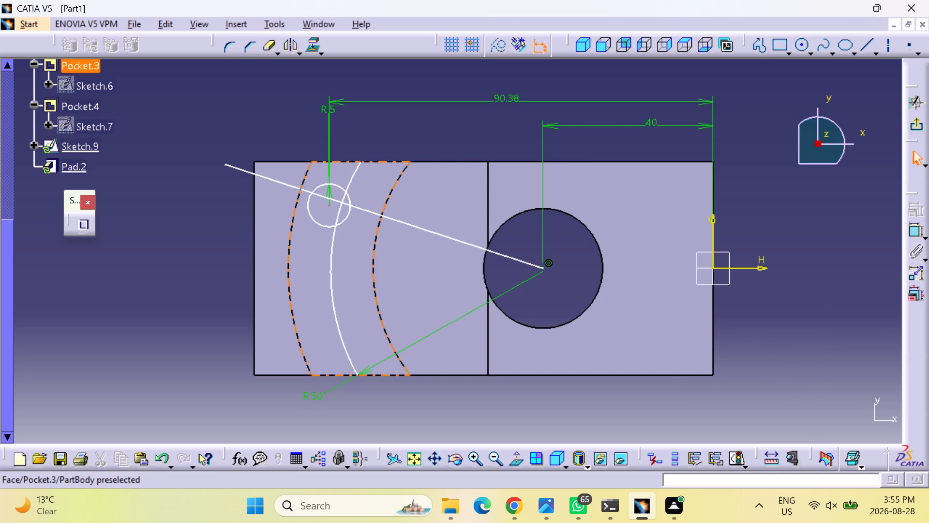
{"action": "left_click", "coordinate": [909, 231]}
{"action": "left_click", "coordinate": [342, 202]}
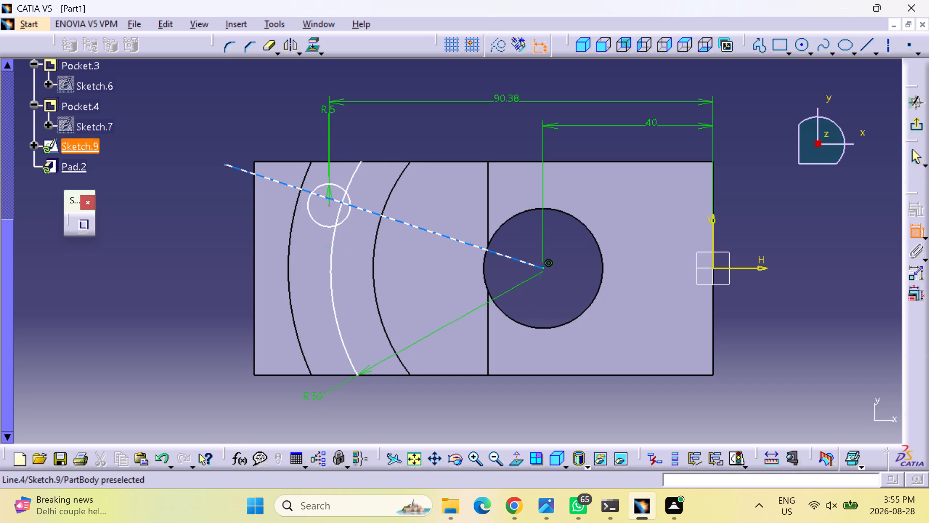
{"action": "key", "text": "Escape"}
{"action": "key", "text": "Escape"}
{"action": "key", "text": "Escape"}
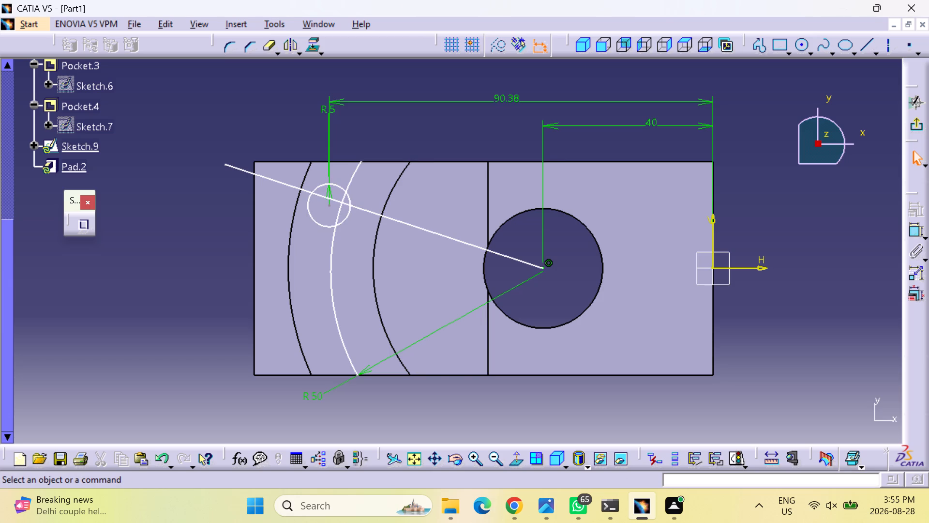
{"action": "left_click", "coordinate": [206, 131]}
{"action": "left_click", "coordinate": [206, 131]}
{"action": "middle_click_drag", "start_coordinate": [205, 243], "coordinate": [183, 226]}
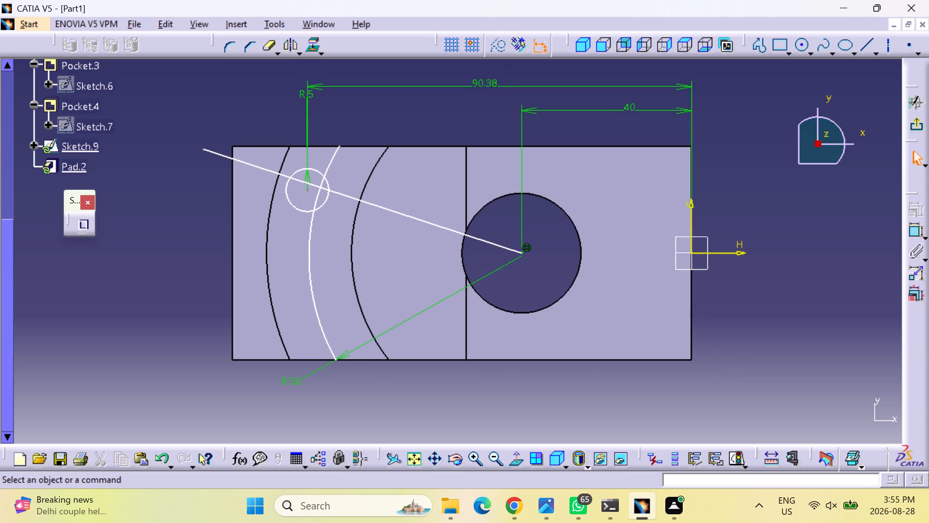
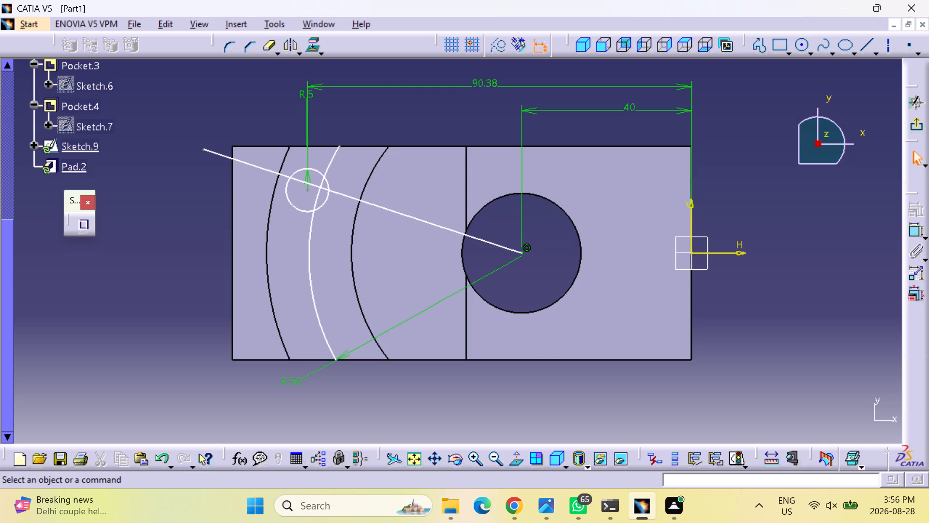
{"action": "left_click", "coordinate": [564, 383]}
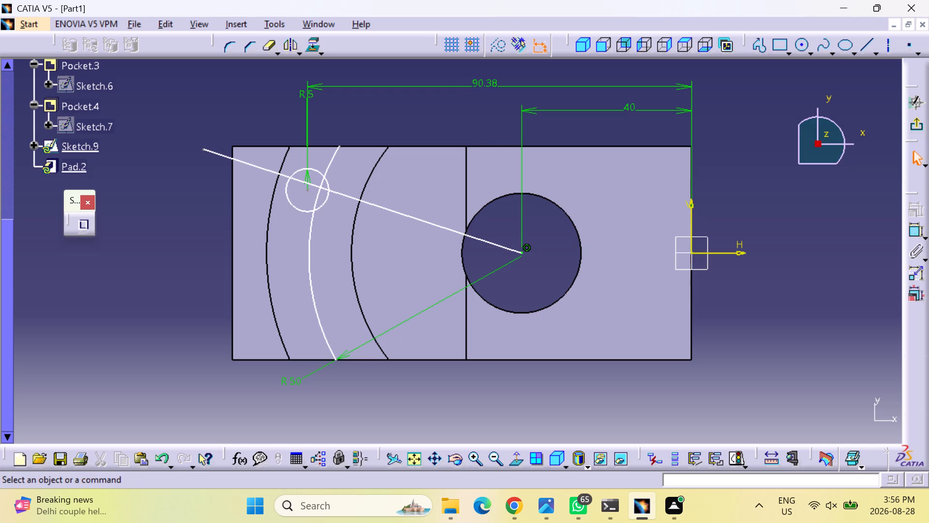
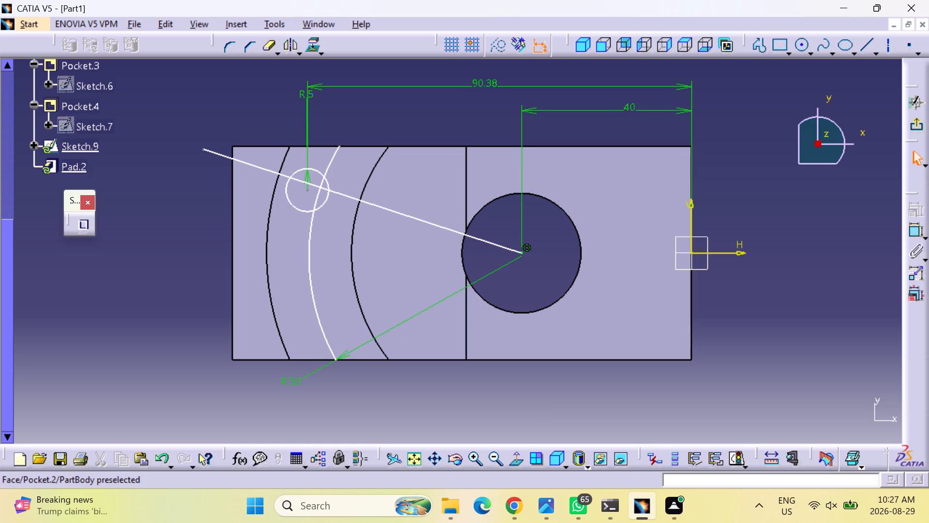
Delete the small hole circle, the slanted line and the two dimensioned points at the hole and large-circle centres.
{"action": "left_click", "coordinate": [764, 279]}
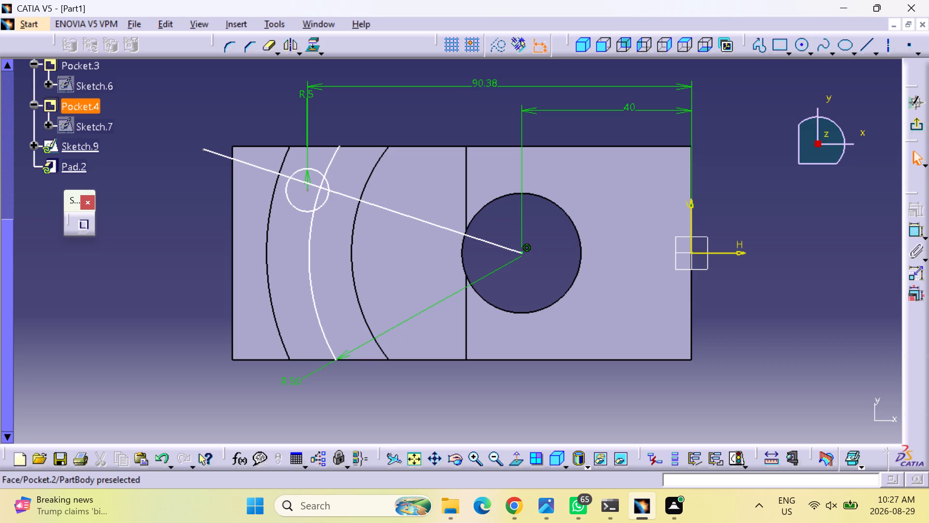
{"action": "left_click", "coordinate": [540, 402]}
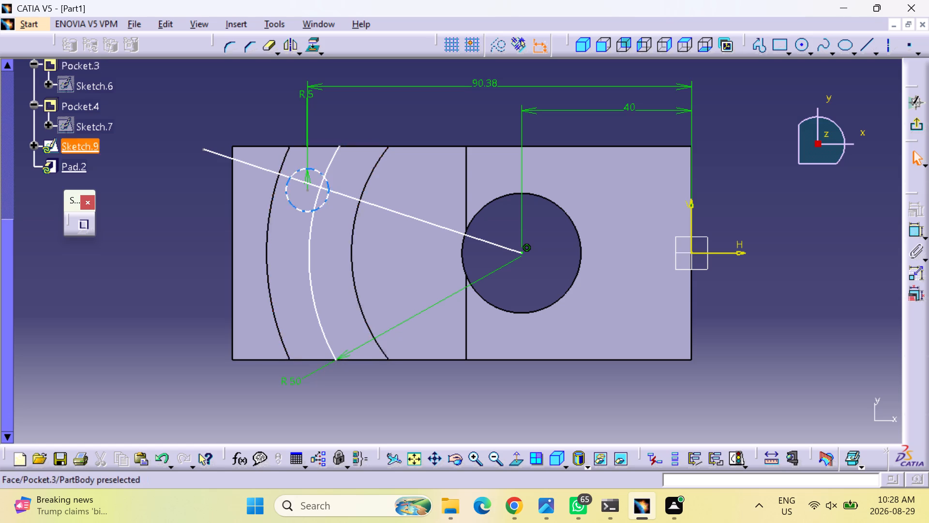
{"action": "left_click", "coordinate": [306, 212]}
{"action": "key", "text": "Delete"}
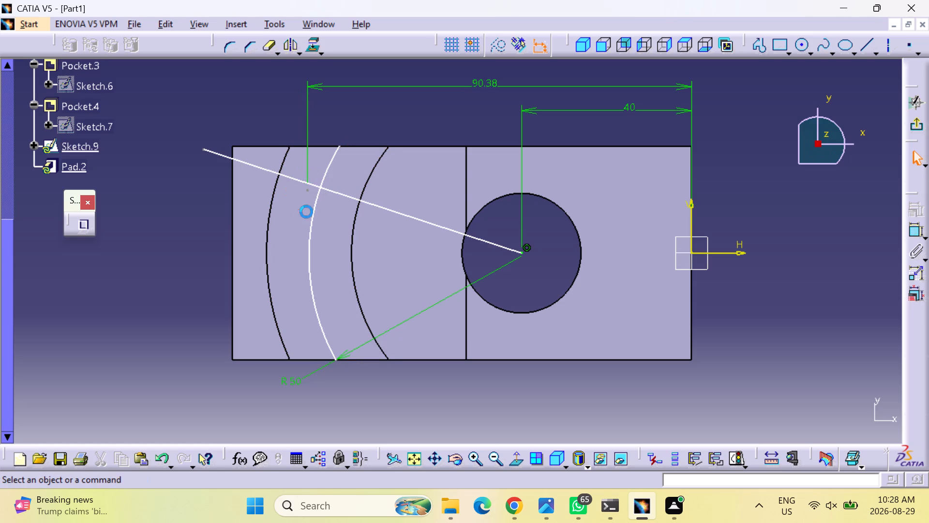
{"action": "left_click", "coordinate": [292, 178]}
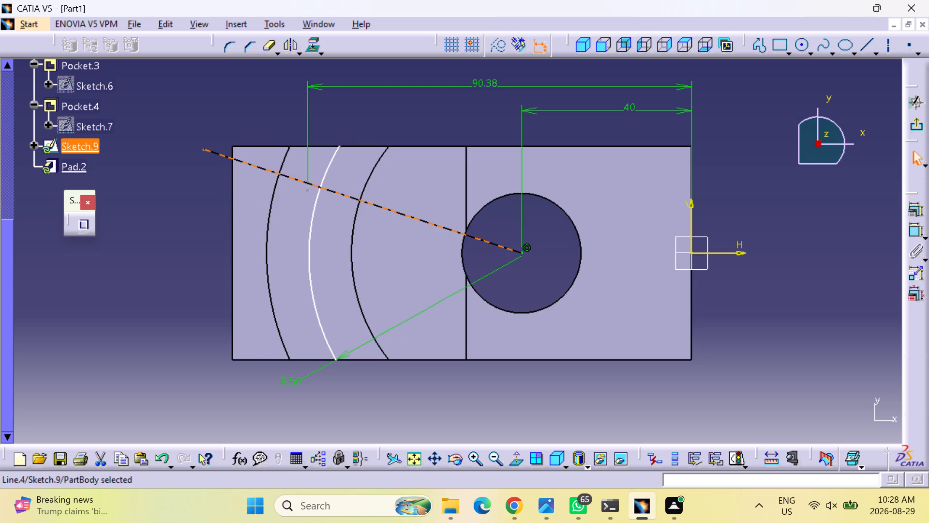
{"action": "key", "text": "Delete"}
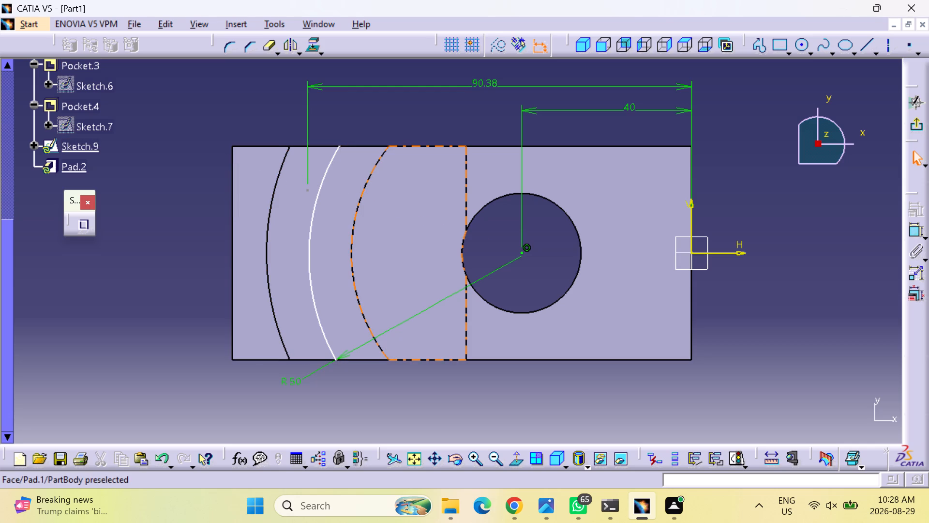
{"action": "left_click", "coordinate": [309, 190]}
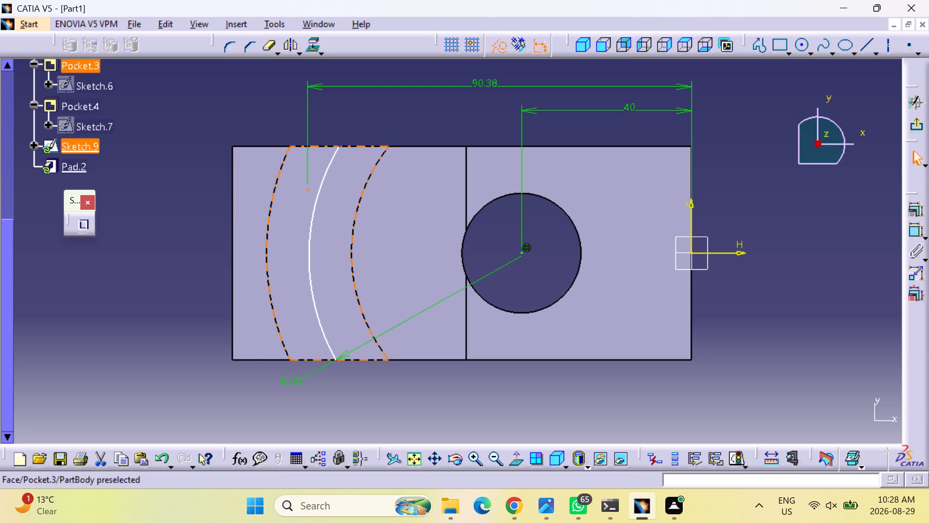
{"action": "key", "text": "Delete"}
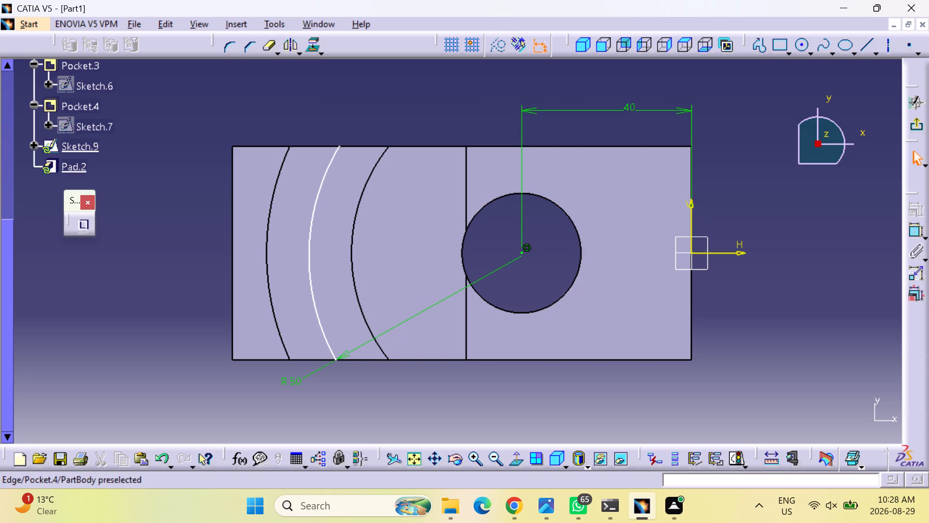
{"action": "left_click", "coordinate": [523, 252]}
{"action": "key", "text": "Delete"}
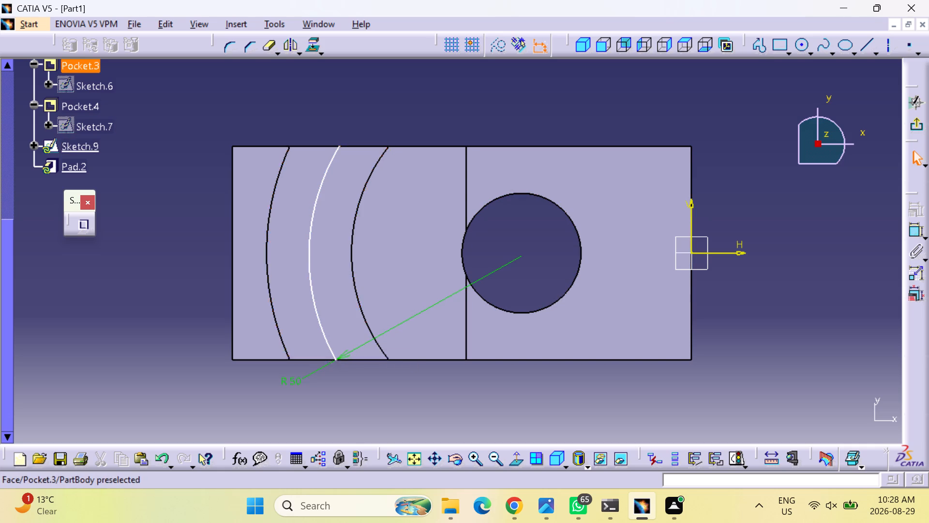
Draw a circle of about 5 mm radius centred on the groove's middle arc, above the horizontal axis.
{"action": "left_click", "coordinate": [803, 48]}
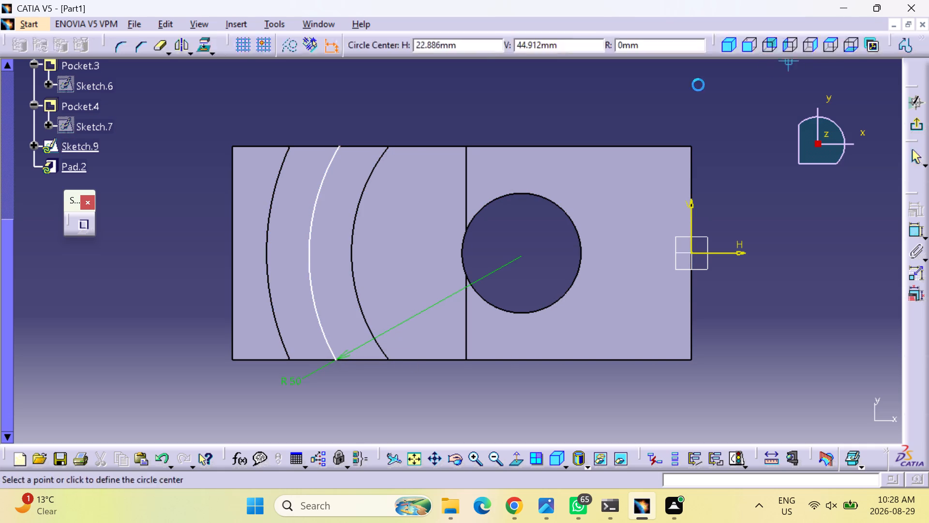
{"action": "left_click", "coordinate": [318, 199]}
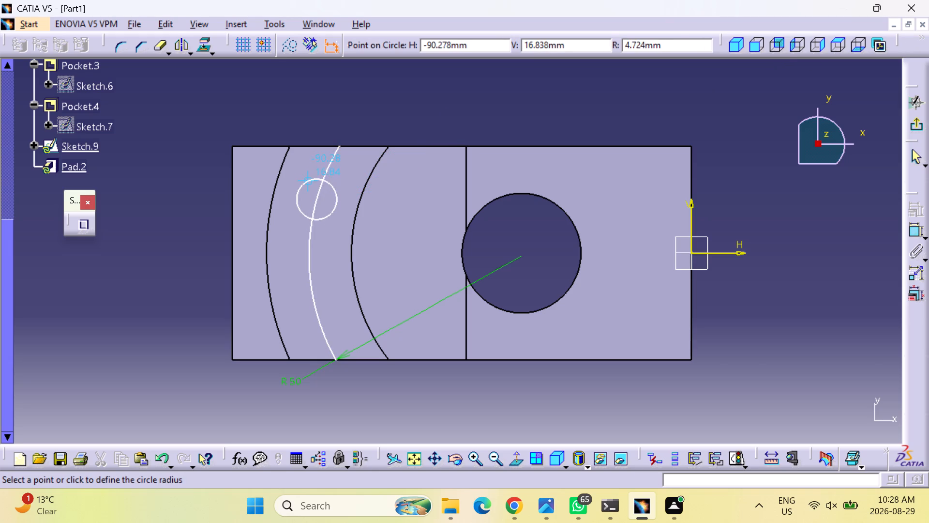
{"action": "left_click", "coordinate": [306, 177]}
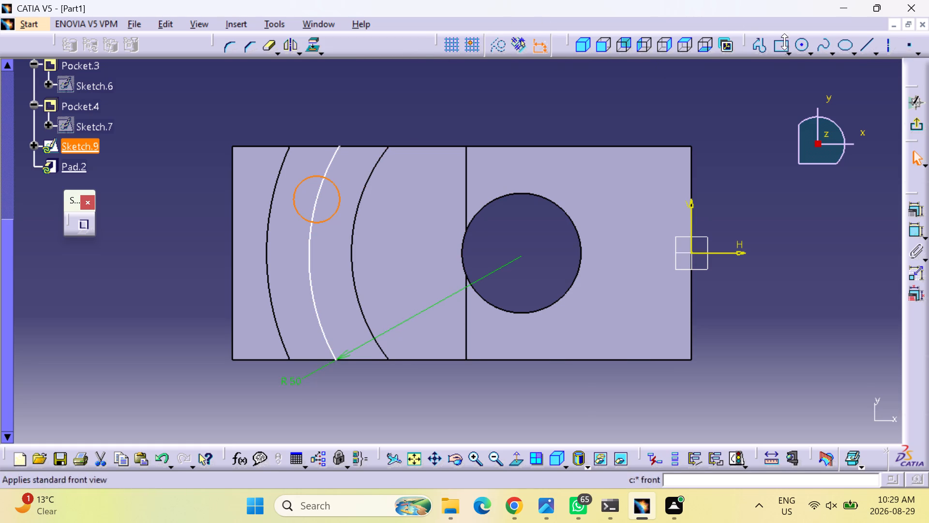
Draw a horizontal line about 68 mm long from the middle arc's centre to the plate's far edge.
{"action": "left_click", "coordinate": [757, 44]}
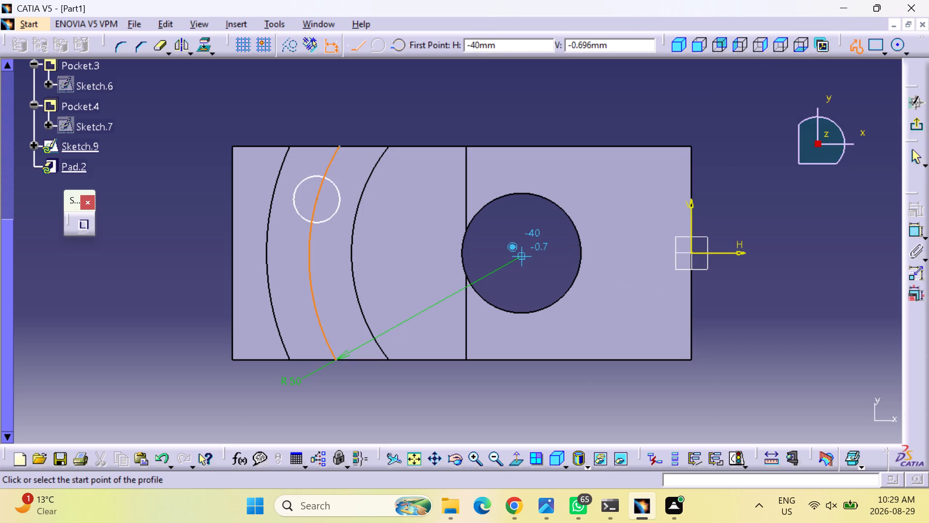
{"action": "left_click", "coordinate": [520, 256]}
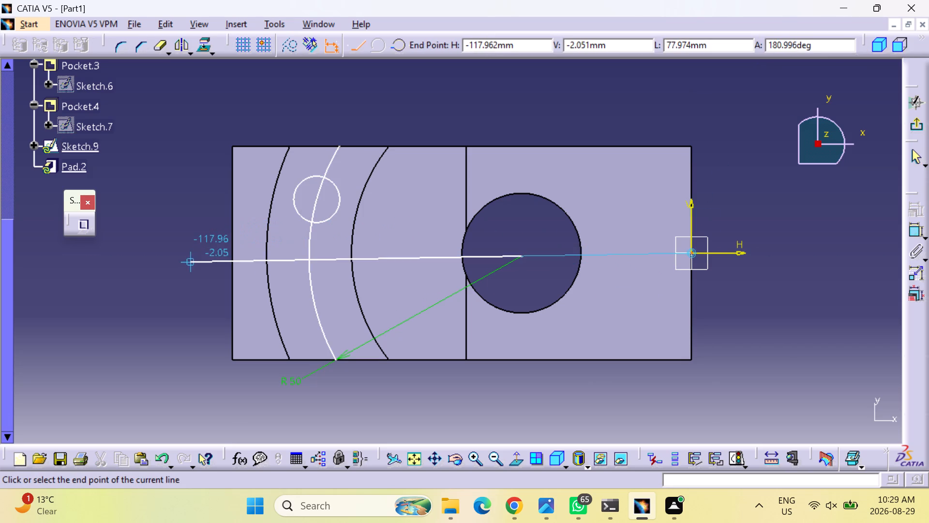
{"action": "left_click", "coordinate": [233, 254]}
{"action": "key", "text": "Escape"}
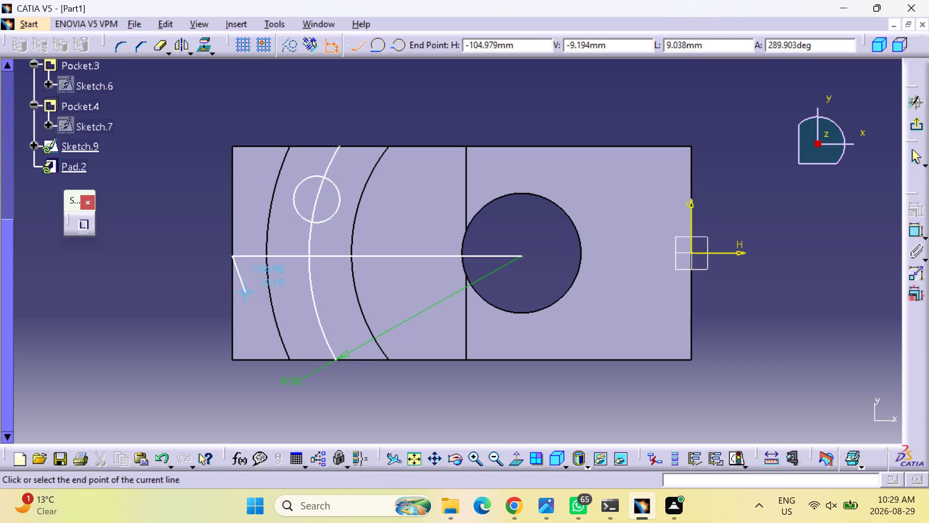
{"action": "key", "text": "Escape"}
Draw a slanted line about 69 mm long from the arc's centre across the groove, at about 165° to the horizontal axis.
{"action": "left_click", "coordinate": [759, 49]}
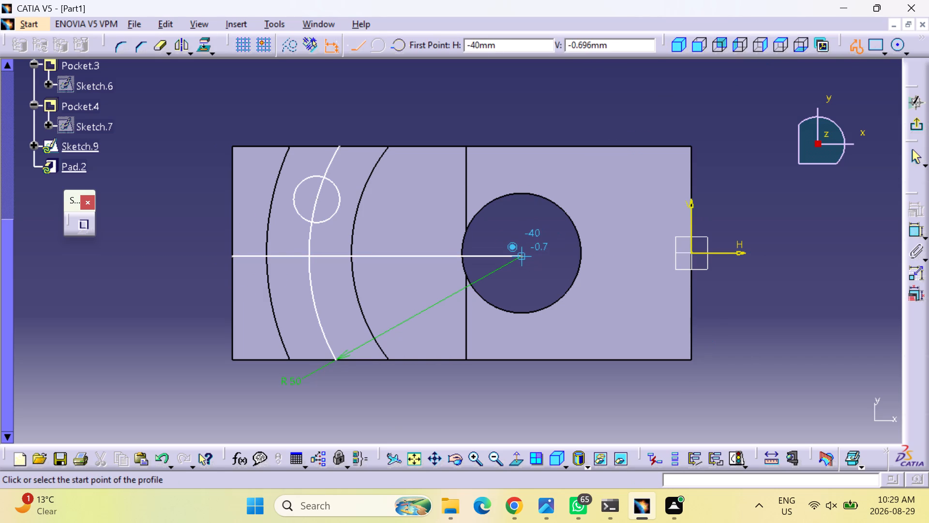
{"action": "left_click", "coordinate": [520, 253]}
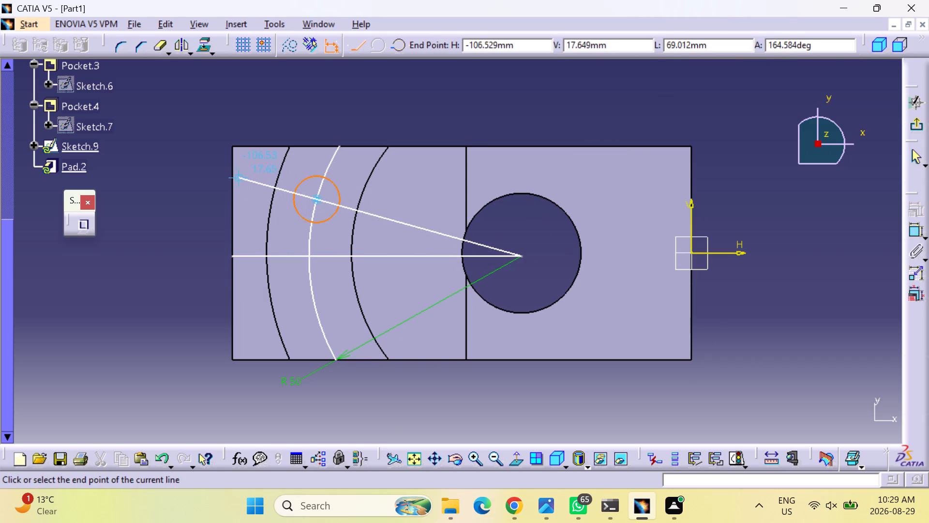
{"action": "left_click", "coordinate": [235, 174]}
{"action": "key", "text": "Escape"}
{"action": "key", "text": "Escape"}
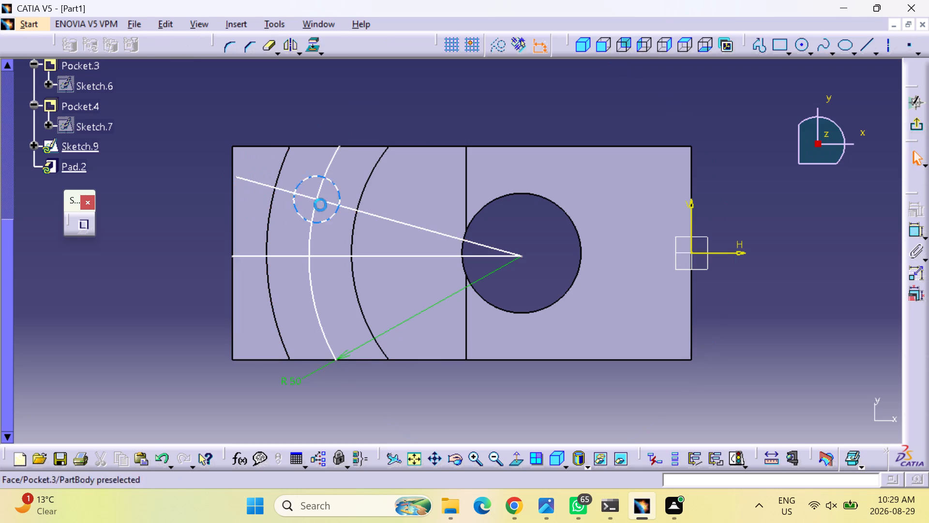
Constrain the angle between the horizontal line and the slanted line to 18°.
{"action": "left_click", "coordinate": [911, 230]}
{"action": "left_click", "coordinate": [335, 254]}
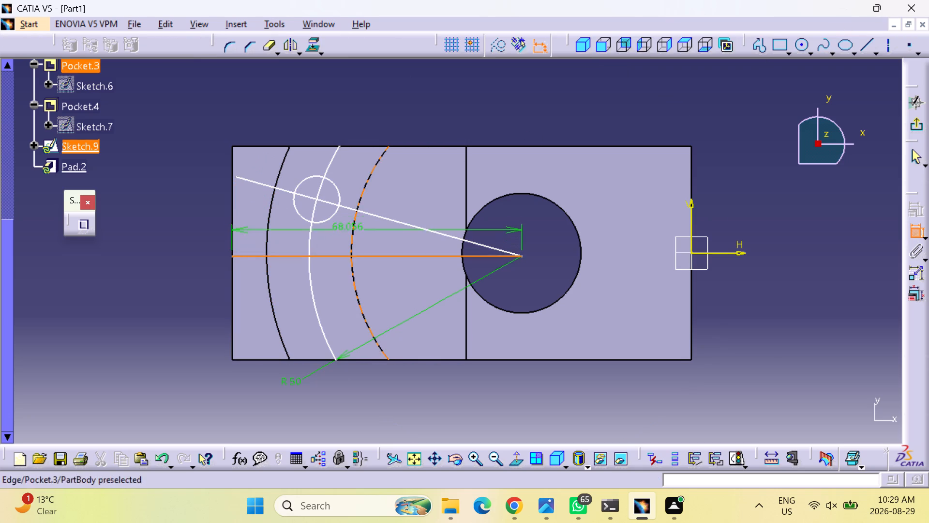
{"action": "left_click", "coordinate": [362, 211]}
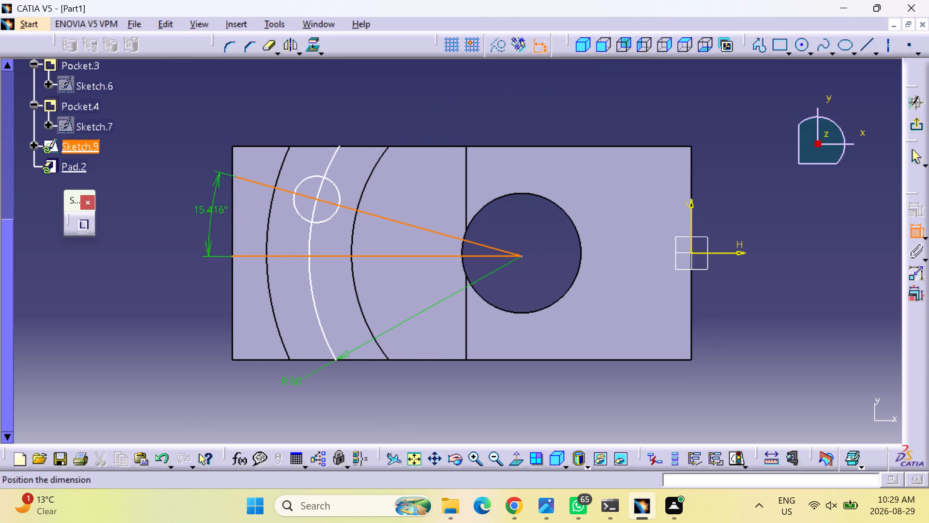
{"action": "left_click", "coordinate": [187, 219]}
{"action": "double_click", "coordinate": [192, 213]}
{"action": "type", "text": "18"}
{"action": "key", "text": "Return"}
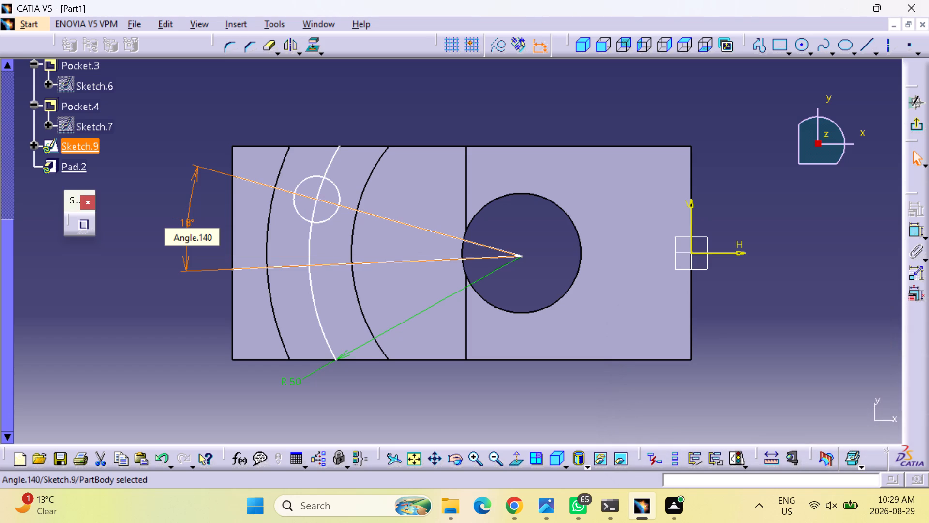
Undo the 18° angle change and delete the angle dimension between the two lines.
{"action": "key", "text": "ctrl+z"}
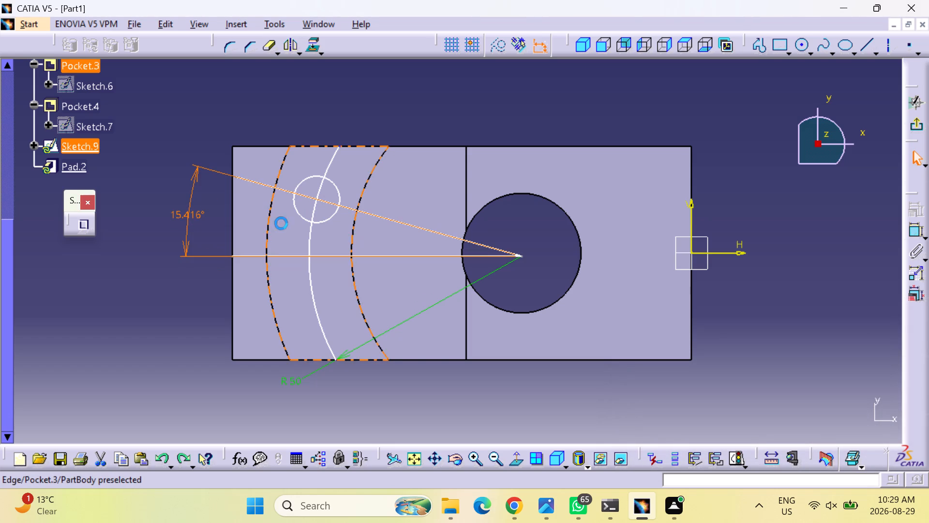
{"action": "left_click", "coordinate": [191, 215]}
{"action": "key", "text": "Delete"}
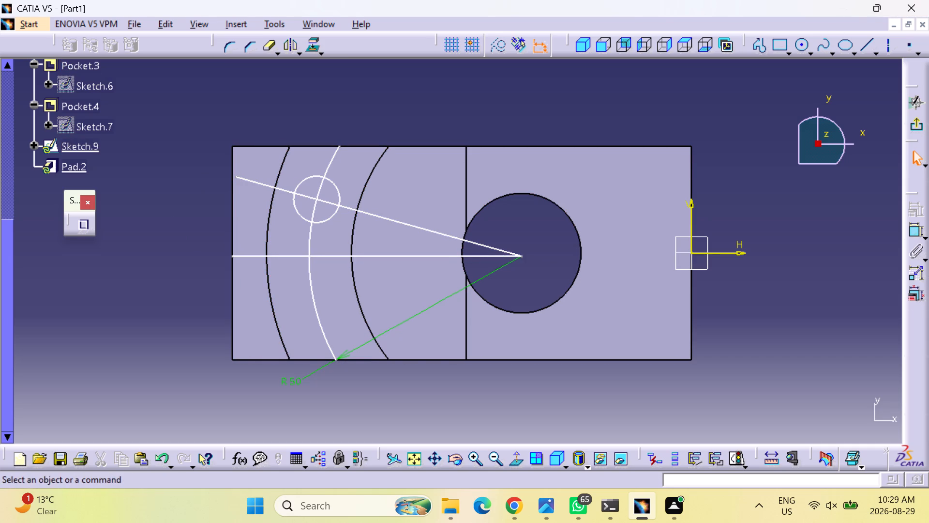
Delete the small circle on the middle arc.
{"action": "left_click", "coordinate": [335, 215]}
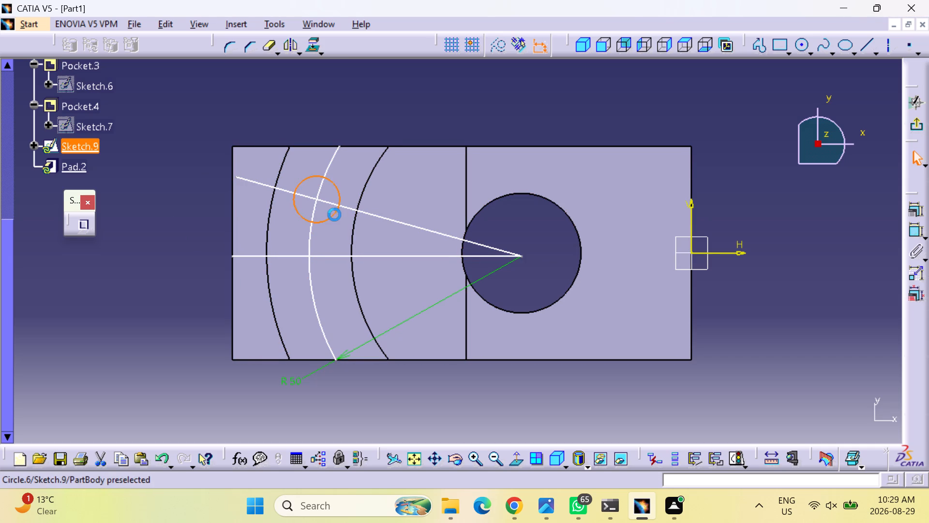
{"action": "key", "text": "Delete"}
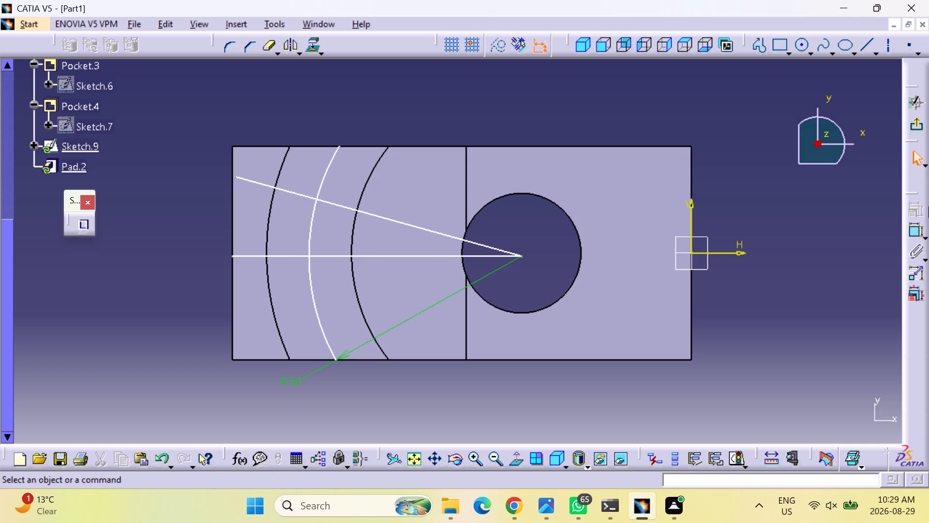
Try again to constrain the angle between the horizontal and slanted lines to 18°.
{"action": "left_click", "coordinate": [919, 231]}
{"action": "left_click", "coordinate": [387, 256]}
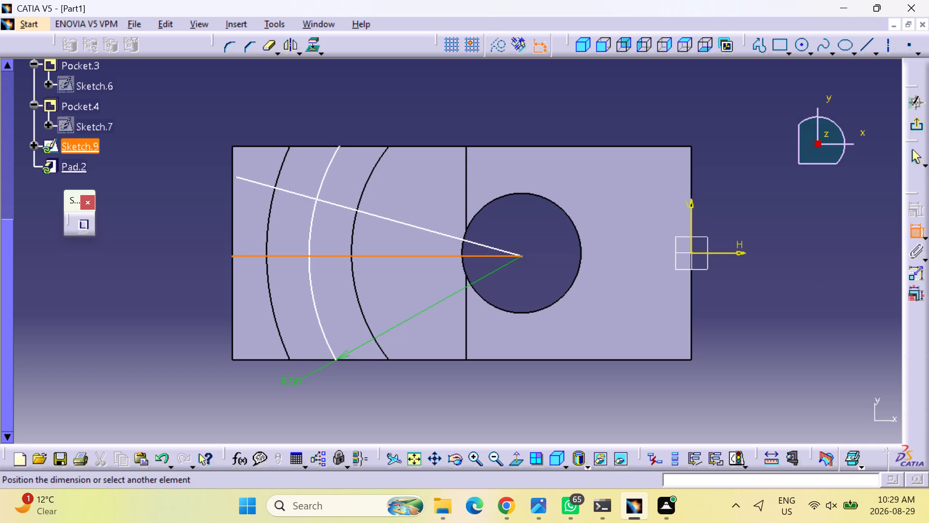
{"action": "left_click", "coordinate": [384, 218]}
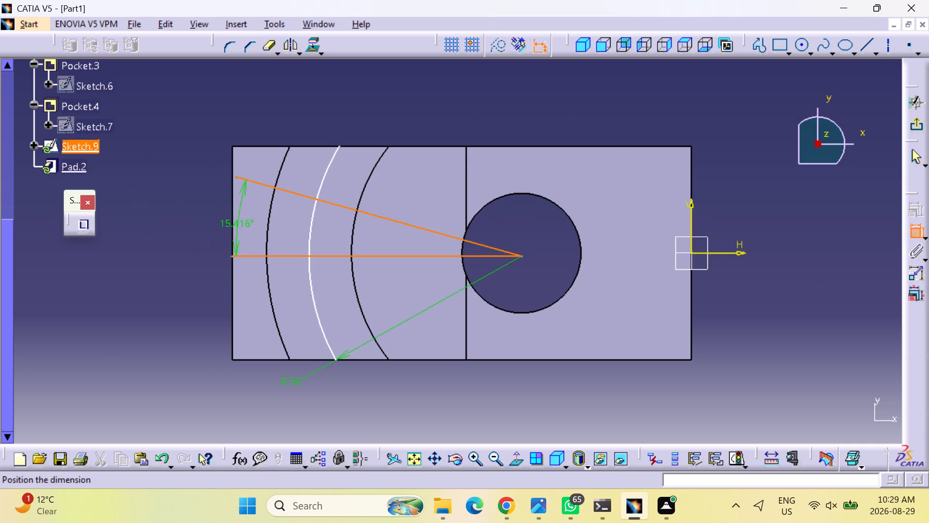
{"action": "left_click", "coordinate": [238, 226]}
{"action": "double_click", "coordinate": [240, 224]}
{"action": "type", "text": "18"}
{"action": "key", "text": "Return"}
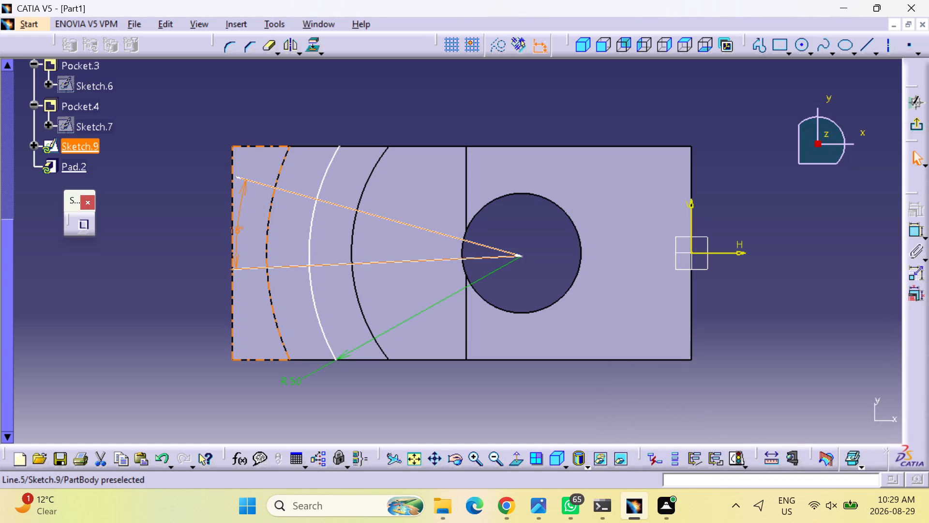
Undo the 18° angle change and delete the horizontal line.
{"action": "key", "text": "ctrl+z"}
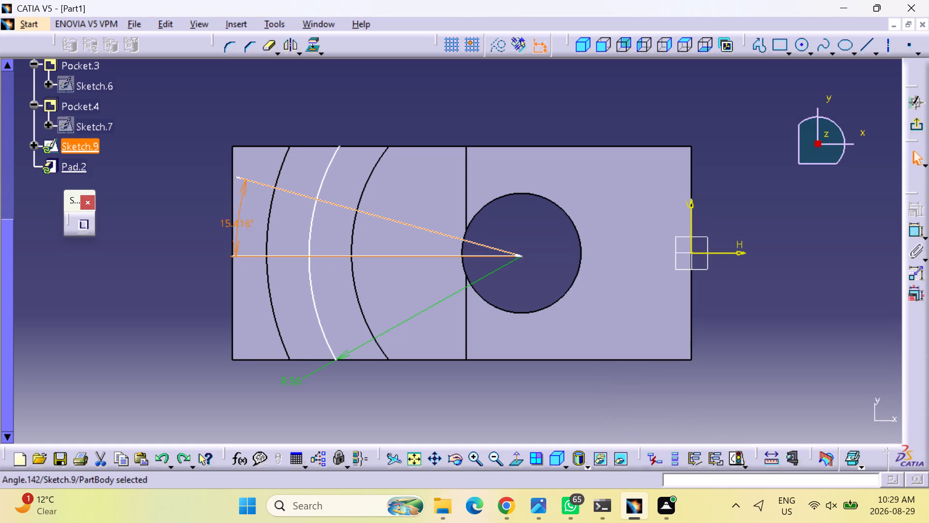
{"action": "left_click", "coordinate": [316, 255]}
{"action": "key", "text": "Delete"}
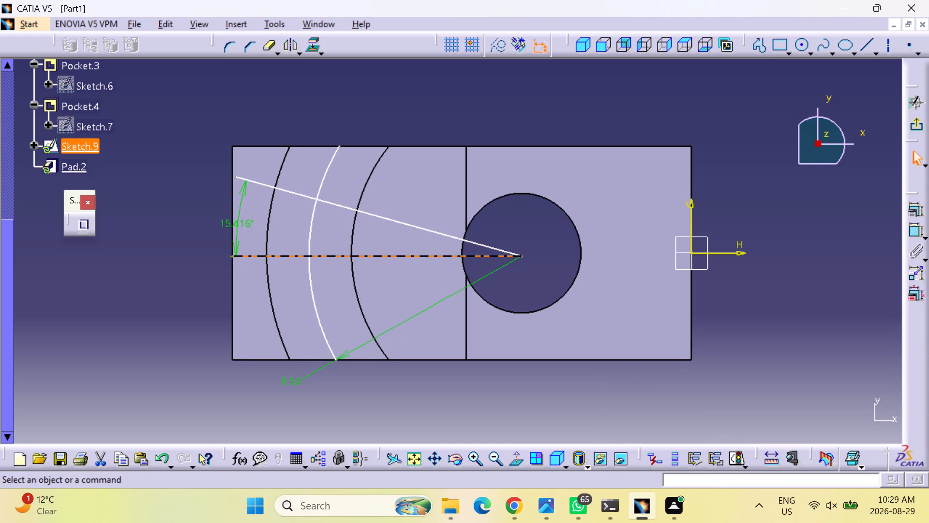
Constrain the angle between the slanted line and the sketch's horizontal axis to 18°.
{"action": "left_click", "coordinate": [913, 230]}
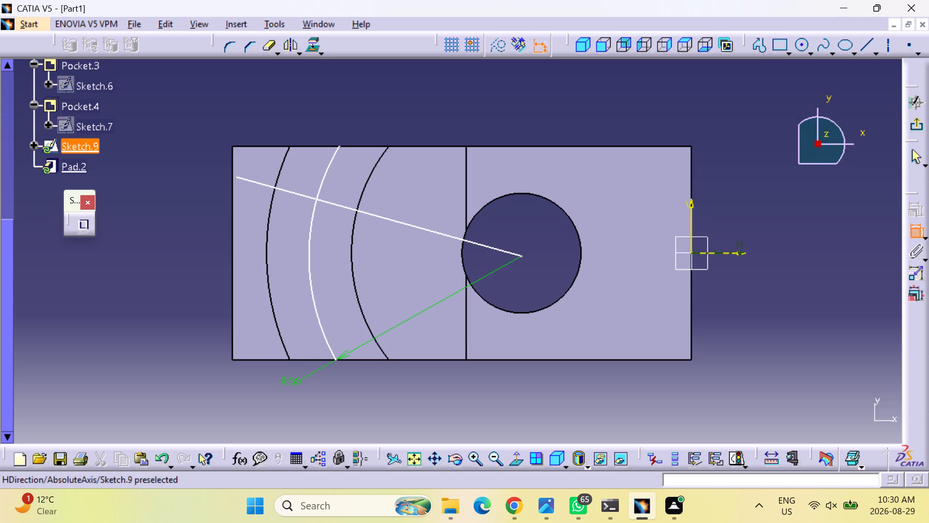
{"action": "left_click", "coordinate": [725, 255]}
{"action": "left_click", "coordinate": [359, 212]}
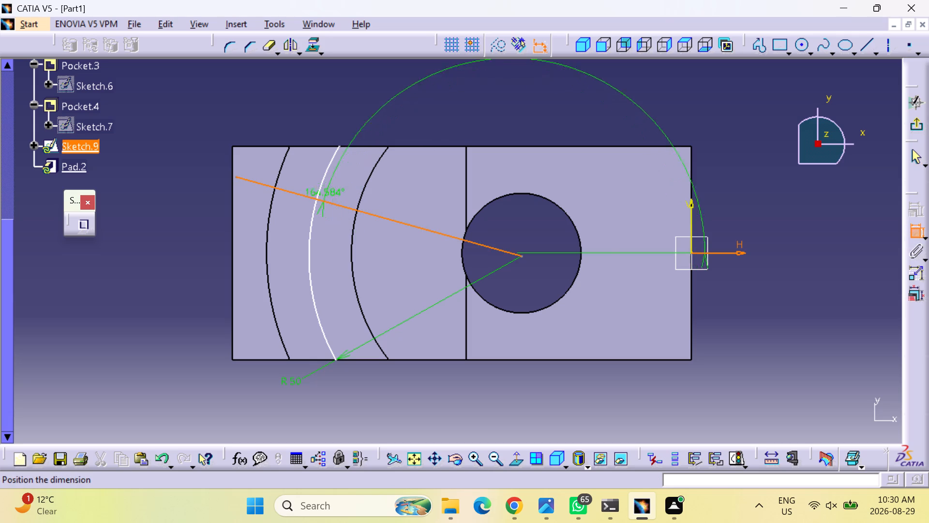
{"action": "left_click", "coordinate": [213, 215]}
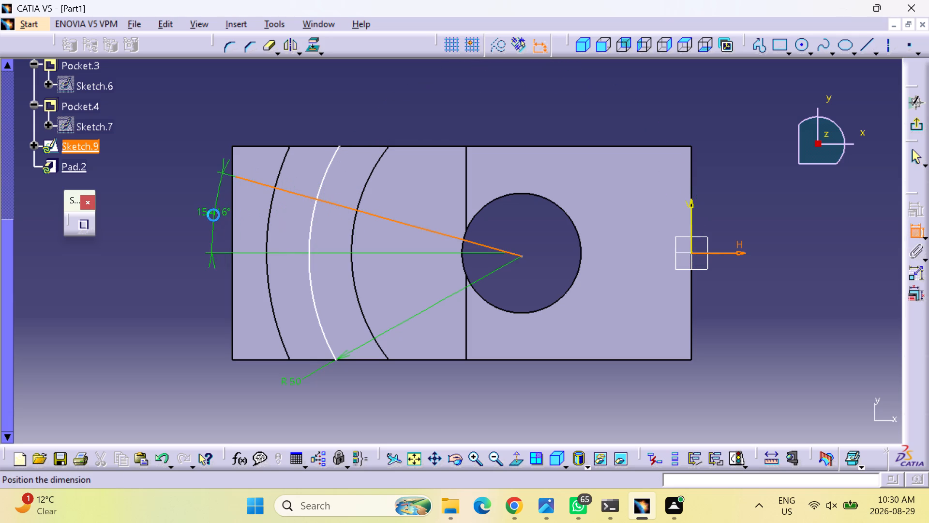
{"action": "double_click", "coordinate": [213, 212]}
{"action": "type", "text": "18"}
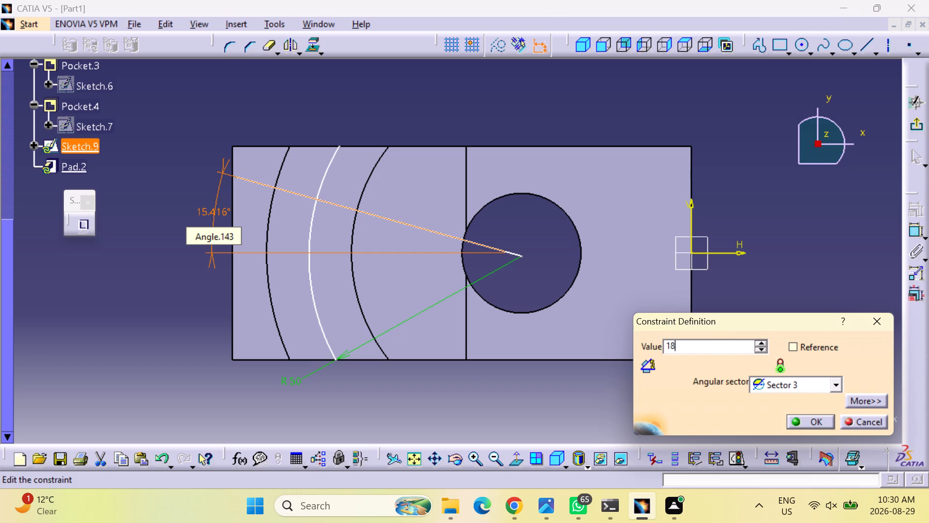
{"action": "key", "text": "Return"}
{"action": "left_click", "coordinate": [382, 89]}
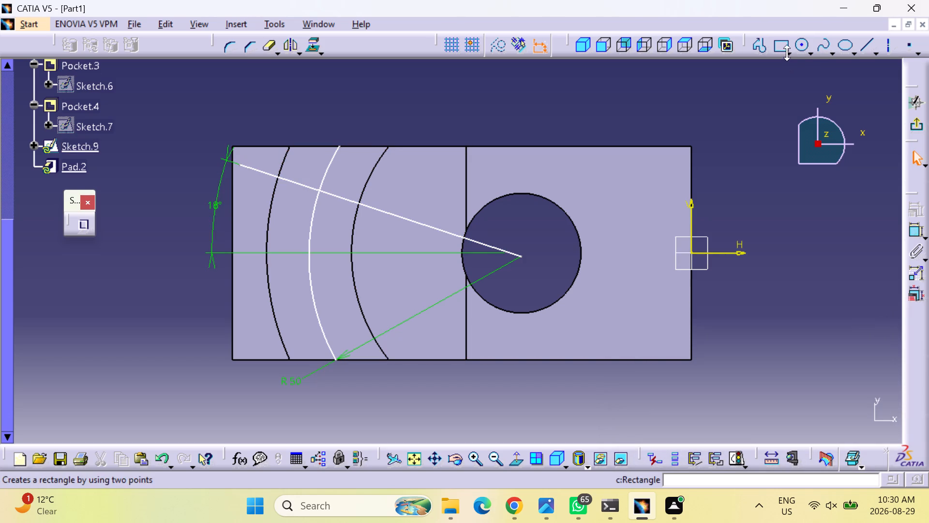
Sketch a circle of about 4.2 mm radius centred where the slanted line crosses the middle arc.
{"action": "left_click", "coordinate": [803, 47]}
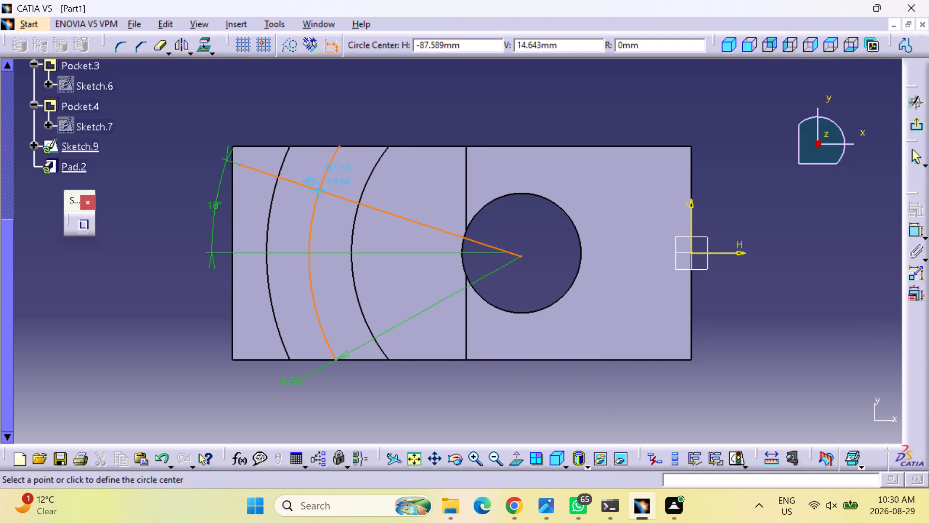
{"action": "left_click", "coordinate": [322, 190]}
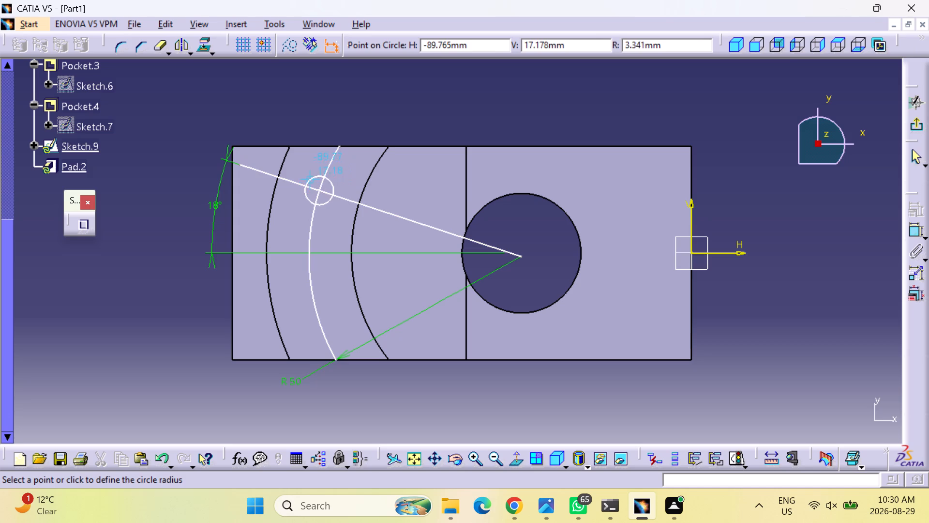
{"action": "left_click", "coordinate": [306, 176]}
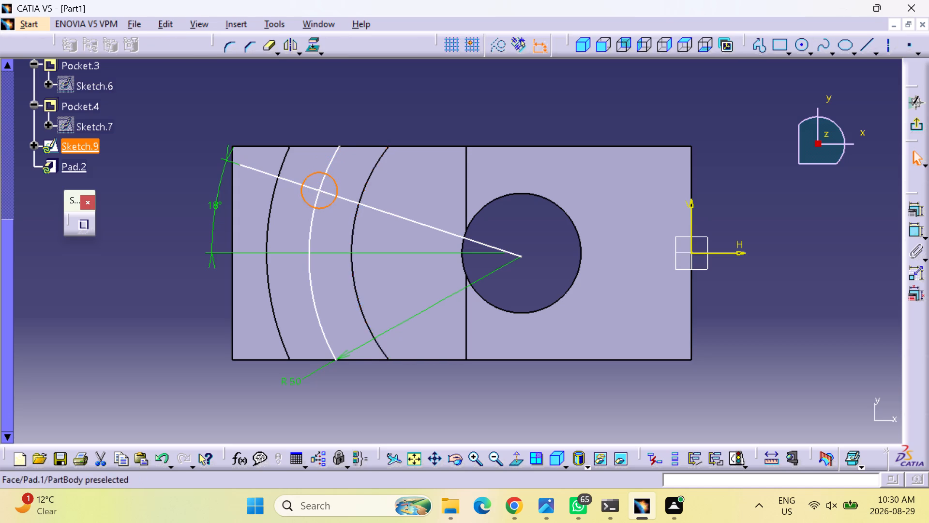
Dimension the new circle on the middle arc as a diameter and set it to 10 mm.
{"action": "left_click", "coordinate": [914, 228]}
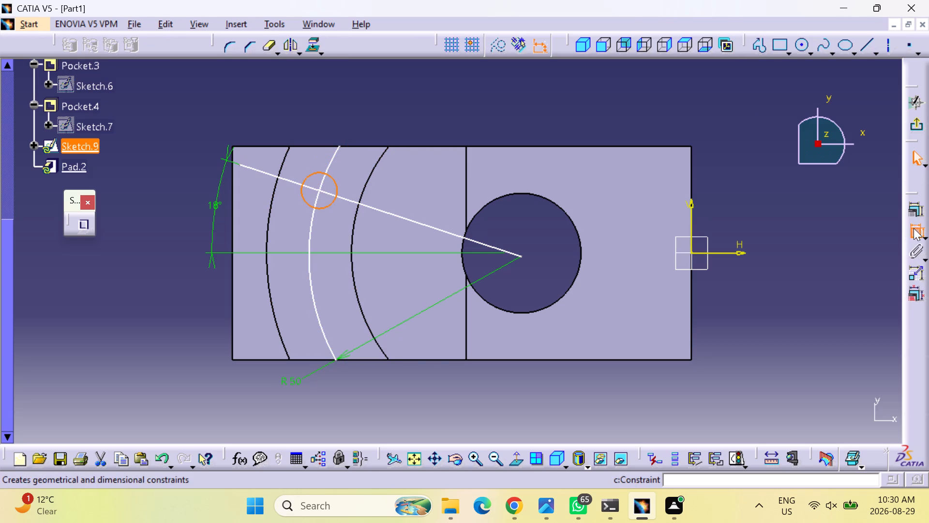
{"action": "left_click", "coordinate": [375, 118]}
{"action": "double_click", "coordinate": [380, 113]}
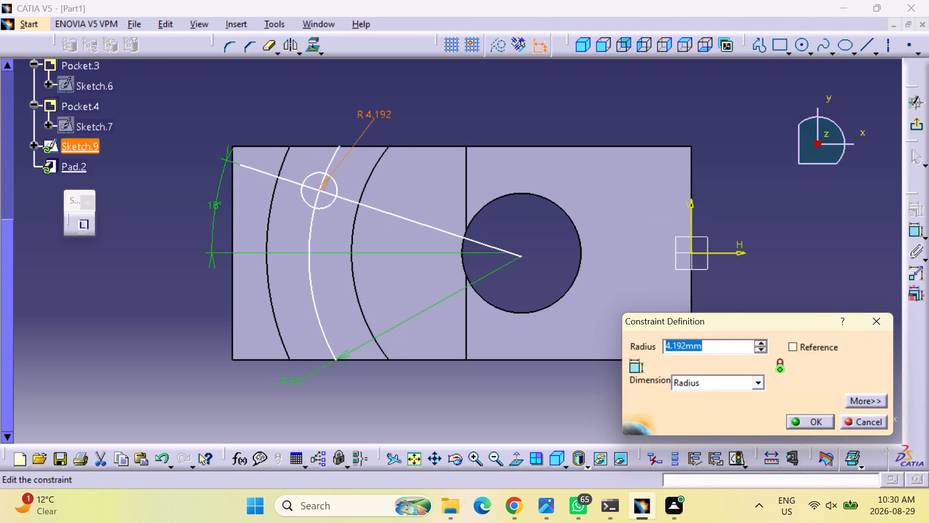
{"action": "left_click", "coordinate": [703, 383]}
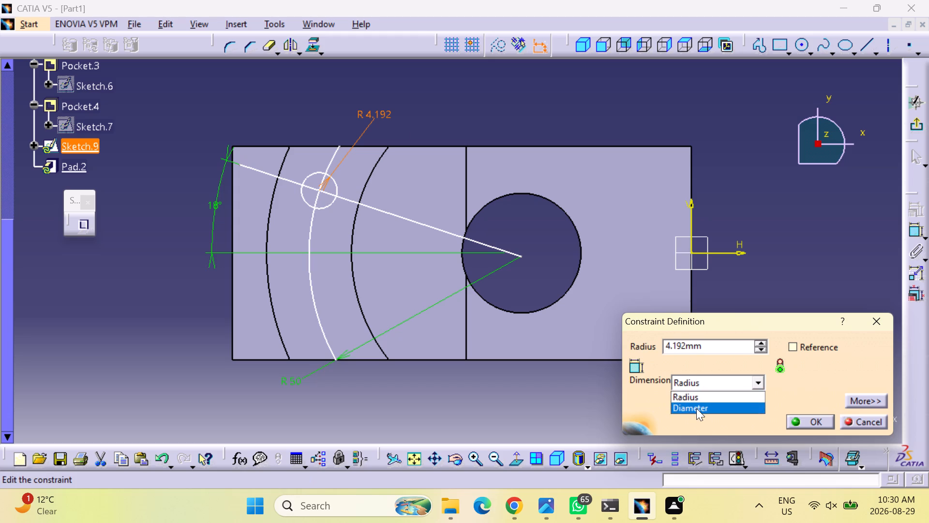
{"action": "left_click", "coordinate": [696, 408]}
{"action": "double_click", "coordinate": [712, 347]}
{"action": "type", "text": "10"}
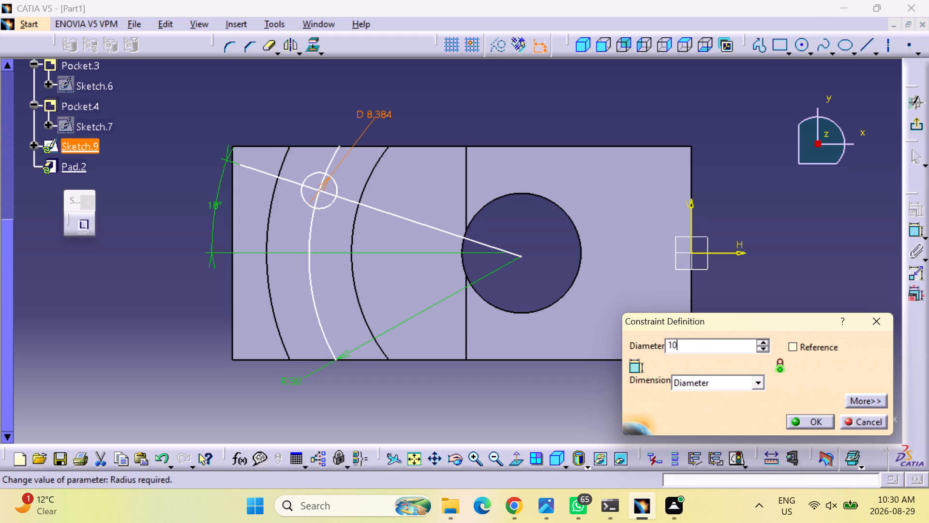
{"action": "key", "text": "Return"}
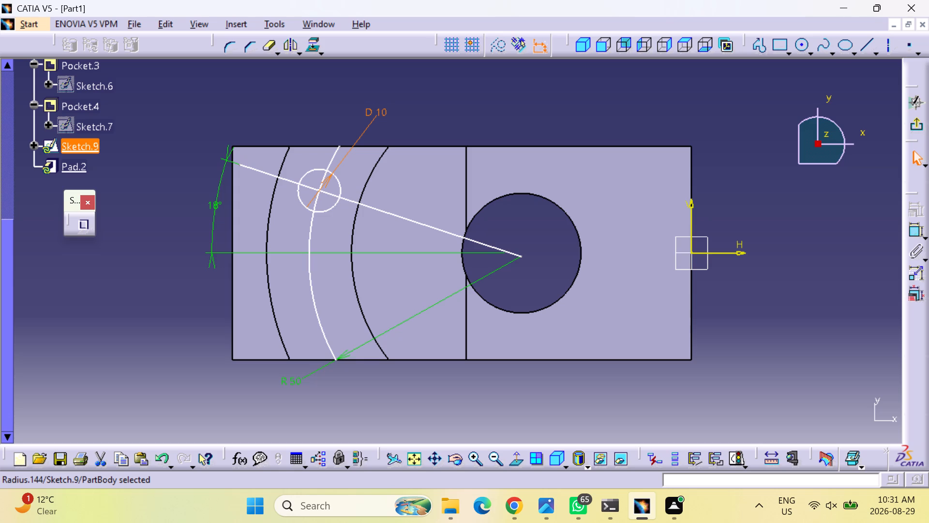
{"action": "left_click", "coordinate": [433, 406]}
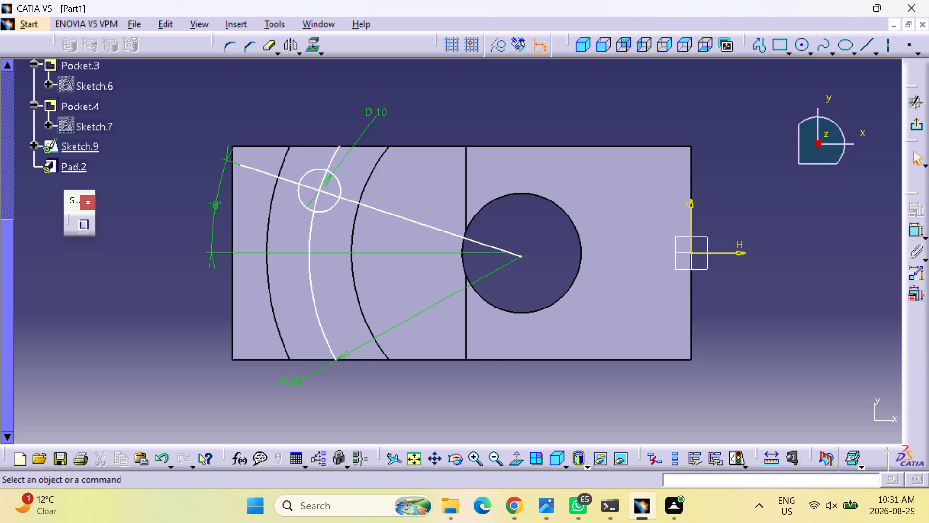
{"action": "left_click", "coordinate": [409, 406]}
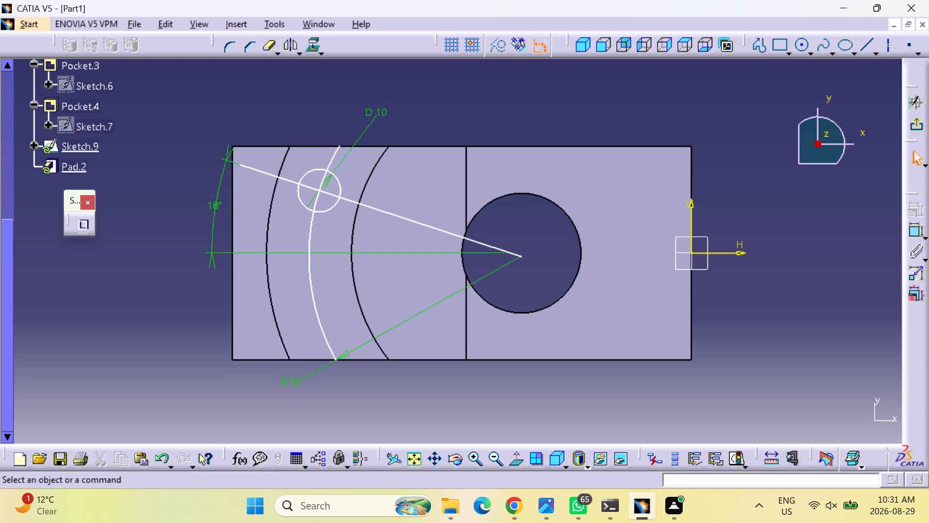
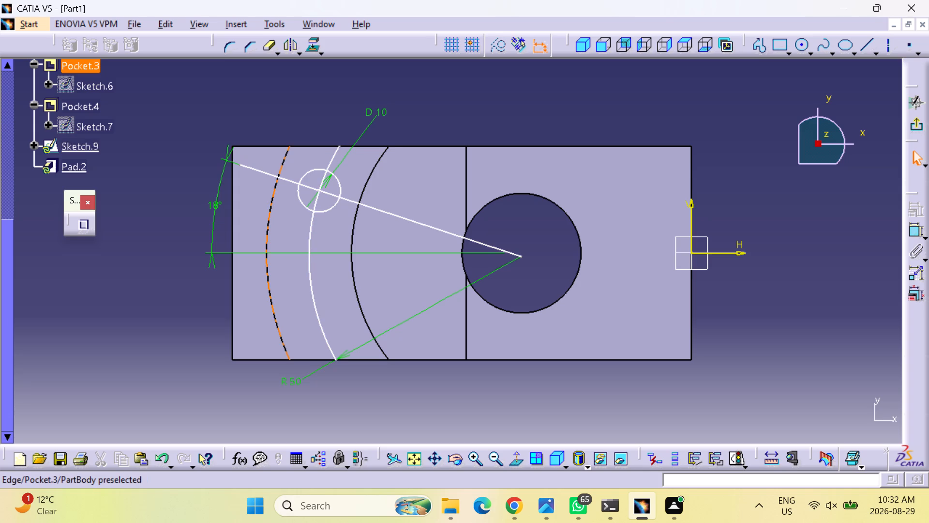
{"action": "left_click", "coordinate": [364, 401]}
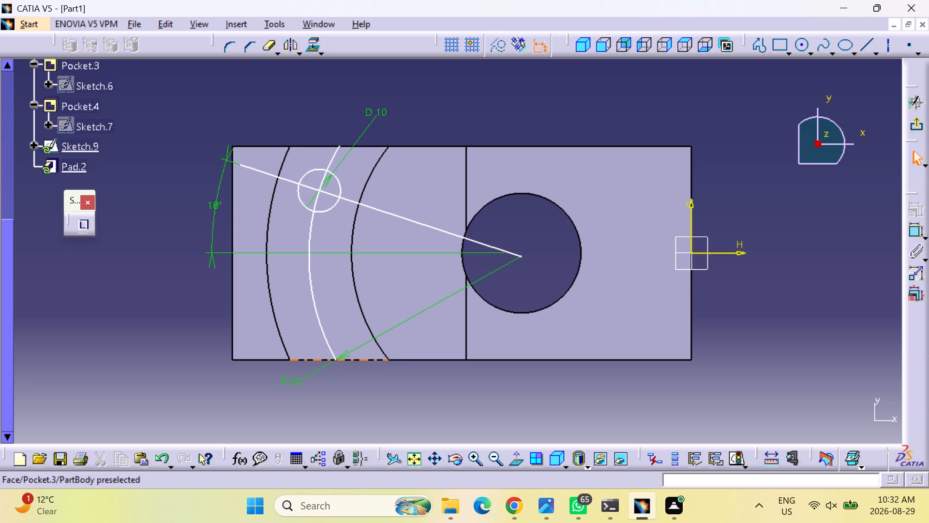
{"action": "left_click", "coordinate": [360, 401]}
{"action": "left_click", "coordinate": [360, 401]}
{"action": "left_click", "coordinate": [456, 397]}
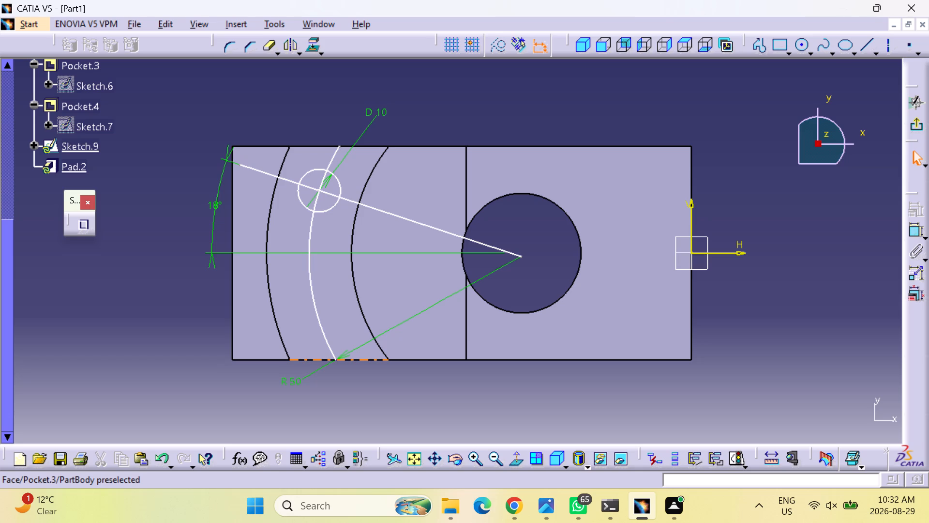
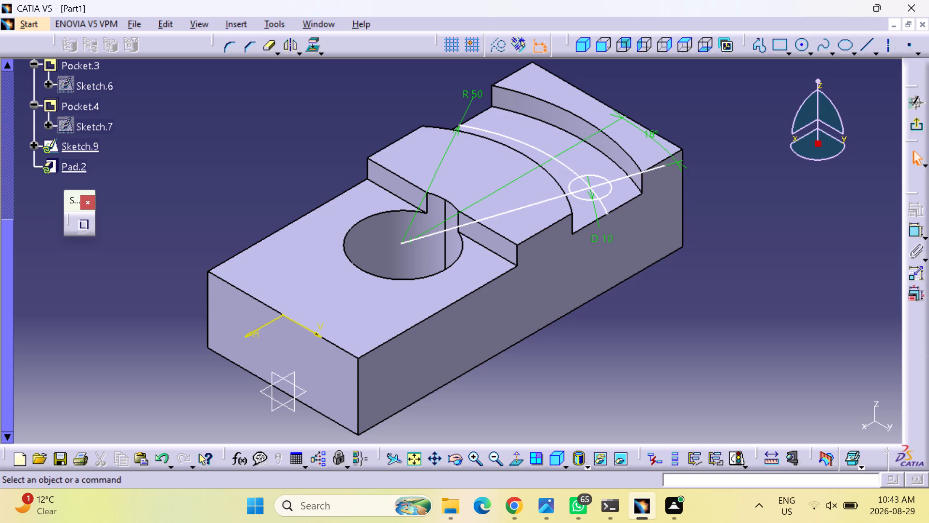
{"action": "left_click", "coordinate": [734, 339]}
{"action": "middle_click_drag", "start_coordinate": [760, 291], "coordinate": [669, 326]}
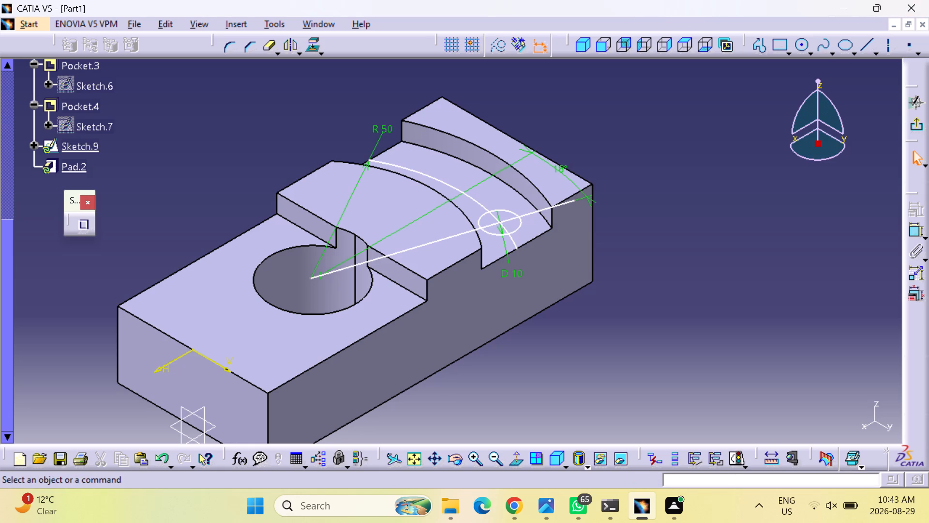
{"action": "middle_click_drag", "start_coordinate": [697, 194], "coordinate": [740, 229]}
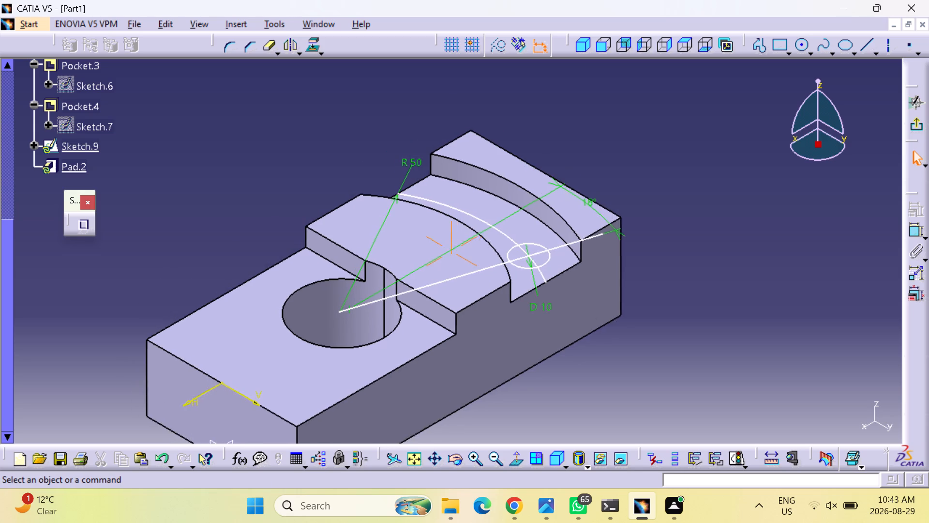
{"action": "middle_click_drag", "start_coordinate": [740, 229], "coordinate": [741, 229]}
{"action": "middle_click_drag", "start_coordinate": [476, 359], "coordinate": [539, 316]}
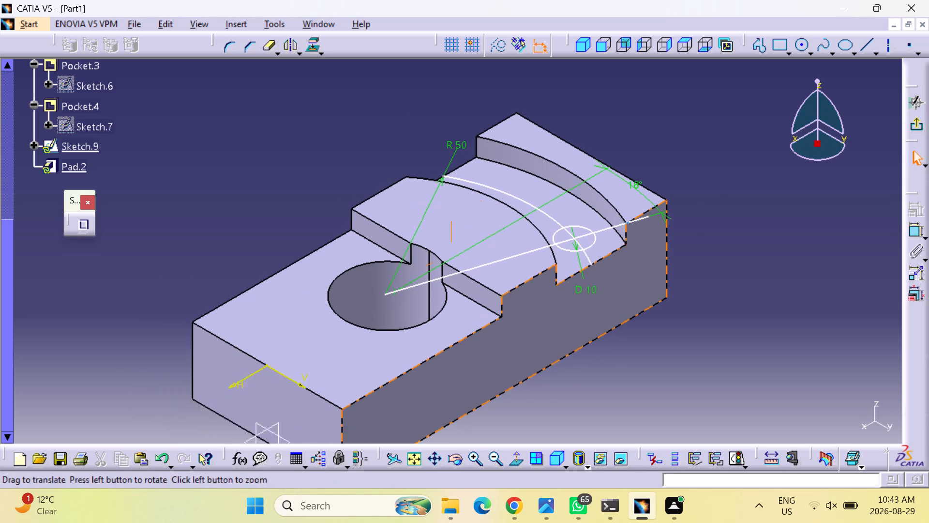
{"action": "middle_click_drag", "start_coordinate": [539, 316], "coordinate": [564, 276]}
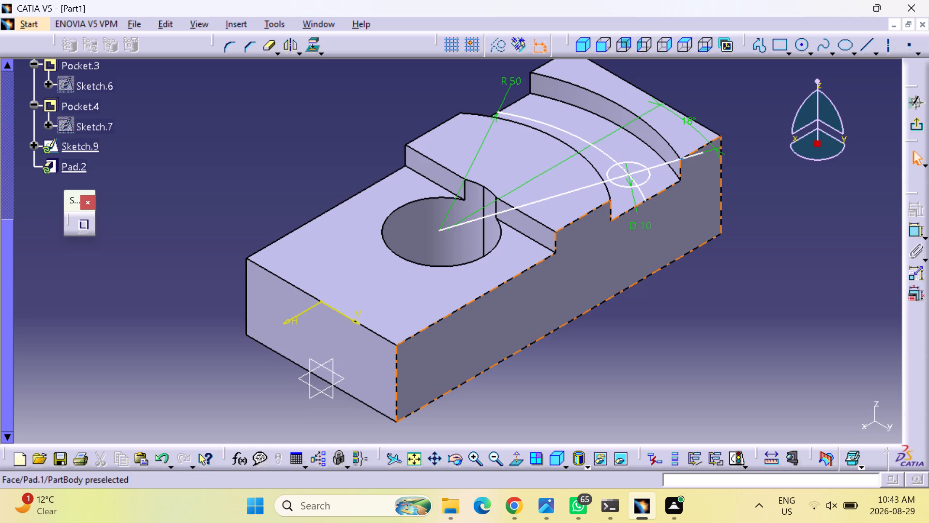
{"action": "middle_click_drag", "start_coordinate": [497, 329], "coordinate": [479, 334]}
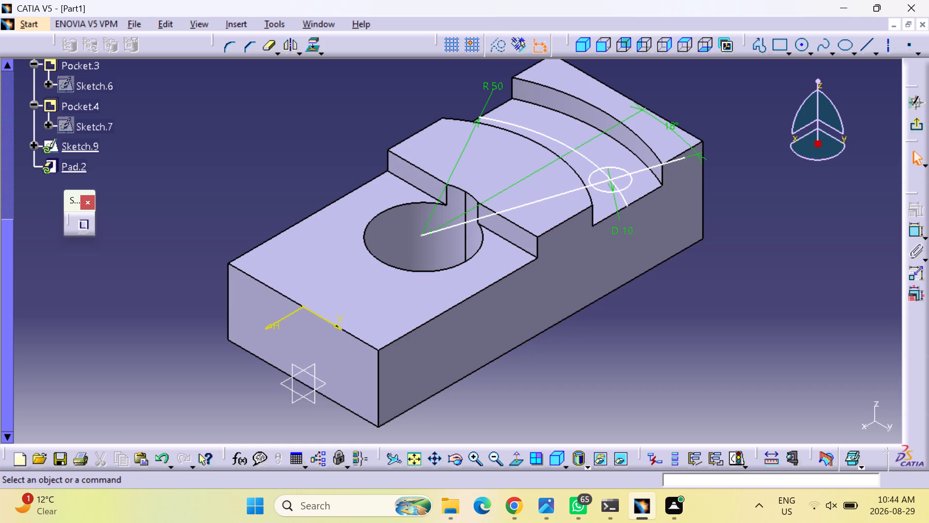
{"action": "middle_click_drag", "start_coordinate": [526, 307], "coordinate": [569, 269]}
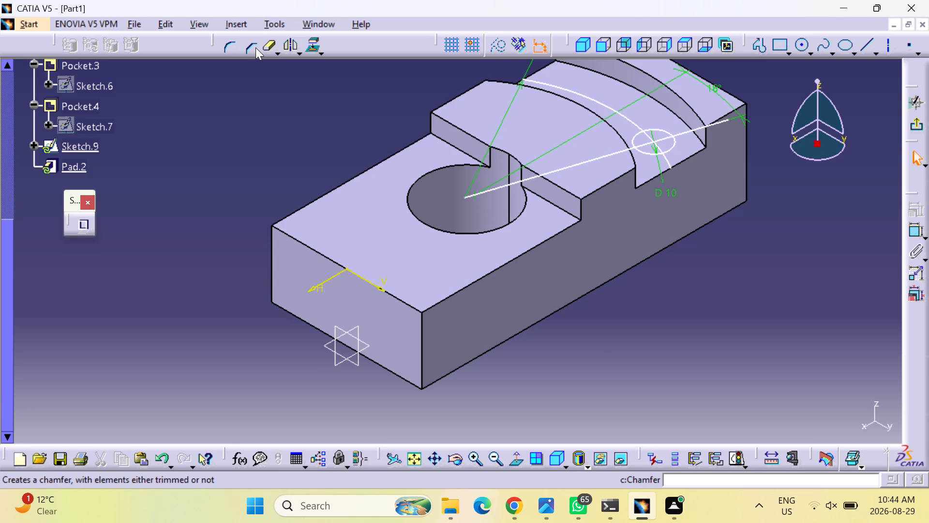
Exit the hole-layout sketch and return to the 3D part in the standard isometric orientation.
{"action": "left_click", "coordinate": [913, 127]}
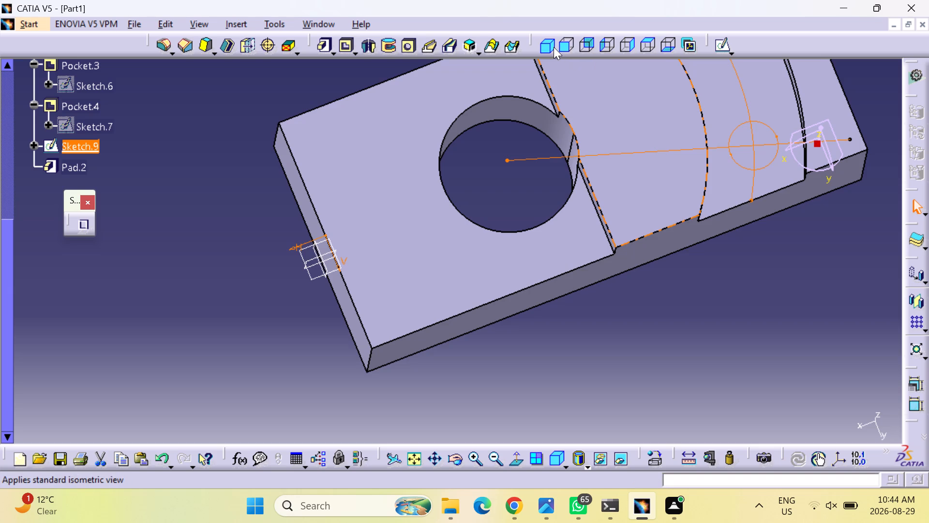
{"action": "left_click", "coordinate": [554, 47]}
{"action": "middle_click_drag", "start_coordinate": [686, 284], "coordinate": [684, 287]}
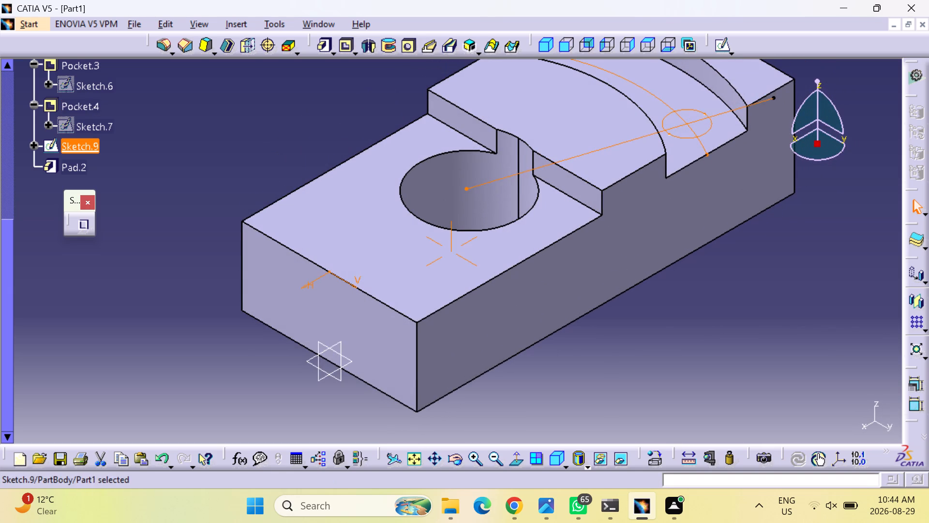
{"action": "middle_click_drag", "start_coordinate": [684, 287], "coordinate": [667, 286]}
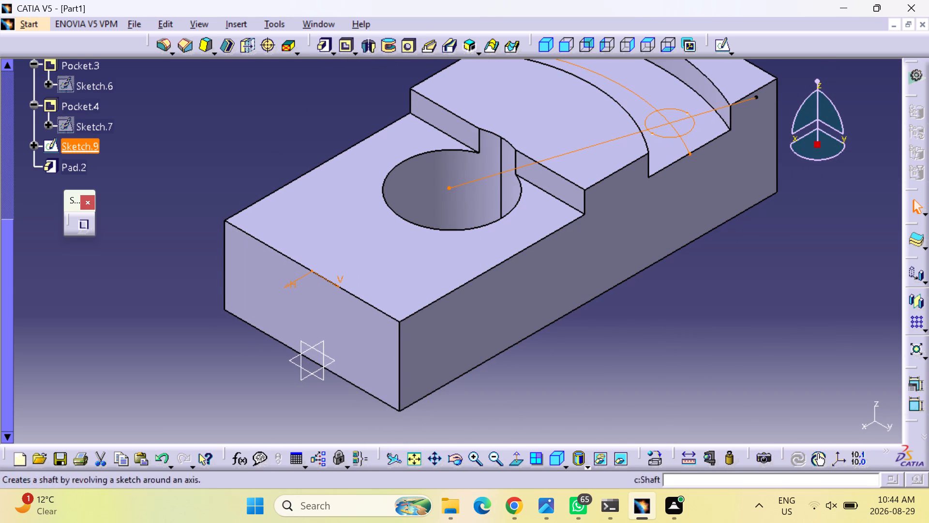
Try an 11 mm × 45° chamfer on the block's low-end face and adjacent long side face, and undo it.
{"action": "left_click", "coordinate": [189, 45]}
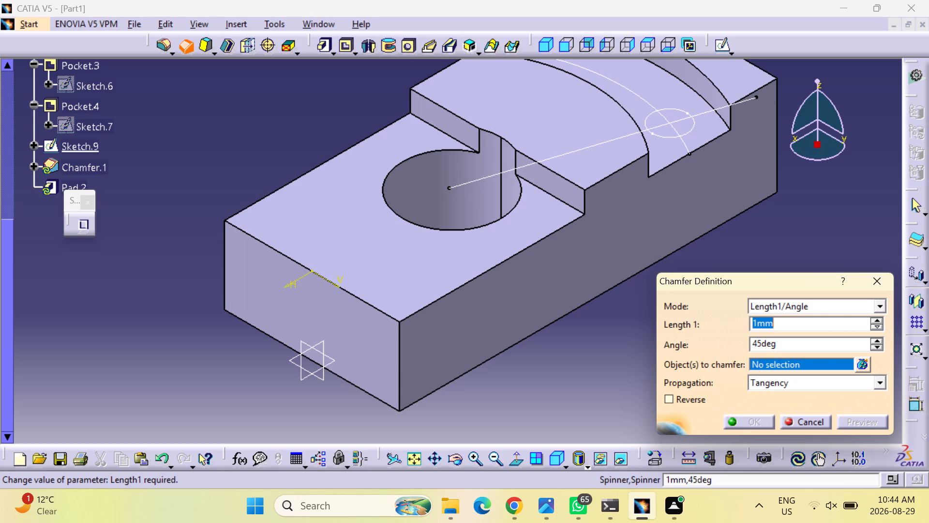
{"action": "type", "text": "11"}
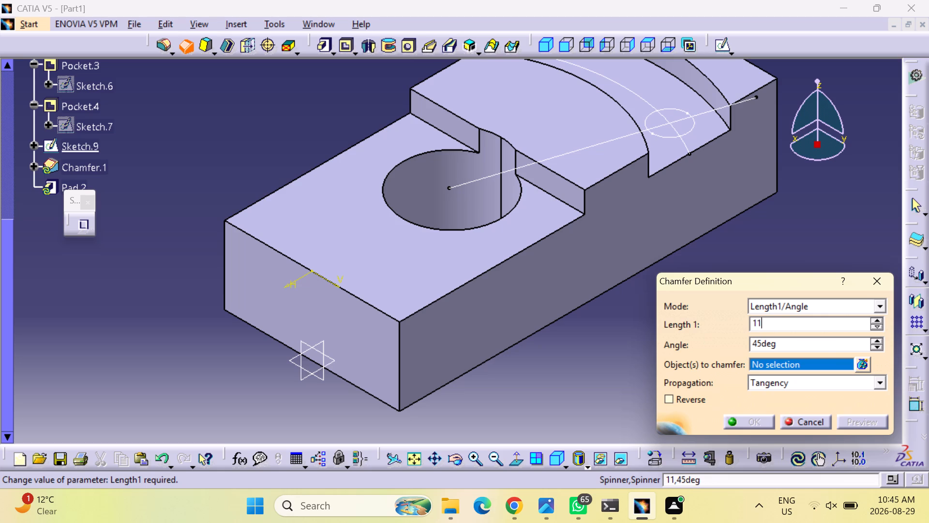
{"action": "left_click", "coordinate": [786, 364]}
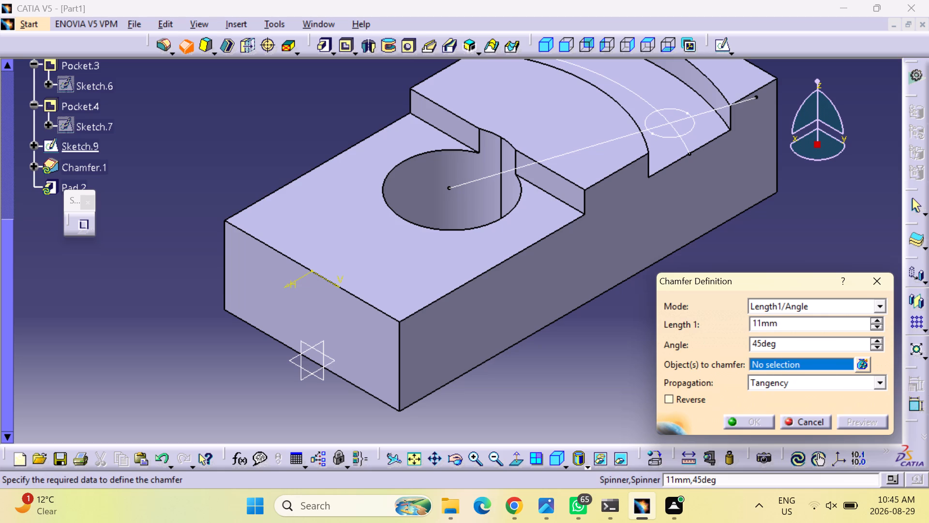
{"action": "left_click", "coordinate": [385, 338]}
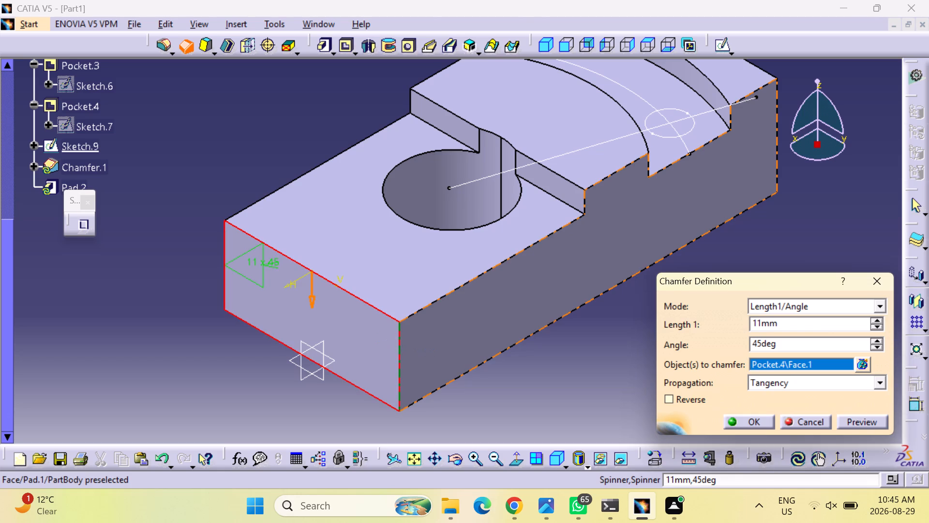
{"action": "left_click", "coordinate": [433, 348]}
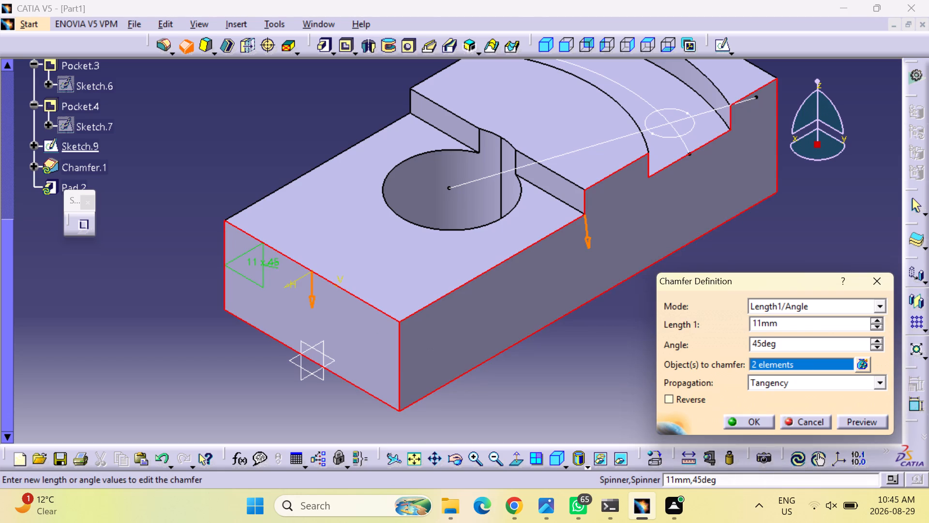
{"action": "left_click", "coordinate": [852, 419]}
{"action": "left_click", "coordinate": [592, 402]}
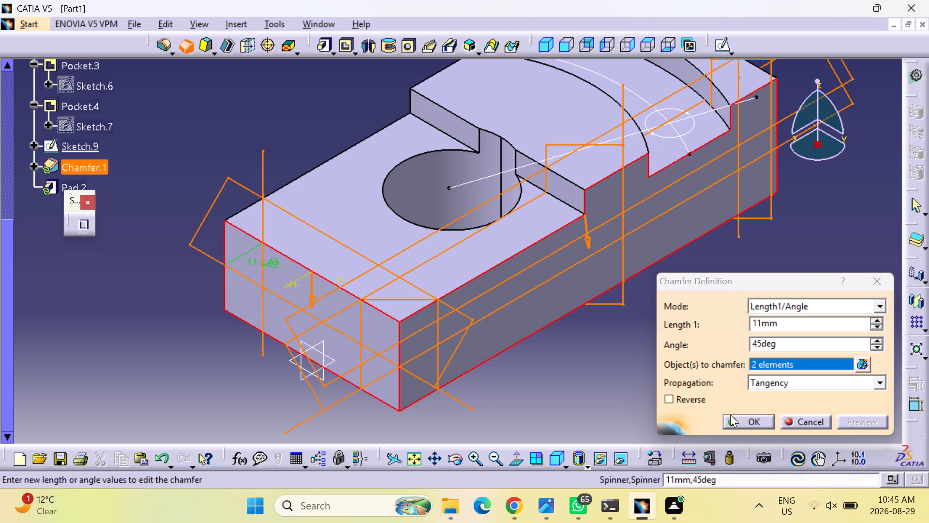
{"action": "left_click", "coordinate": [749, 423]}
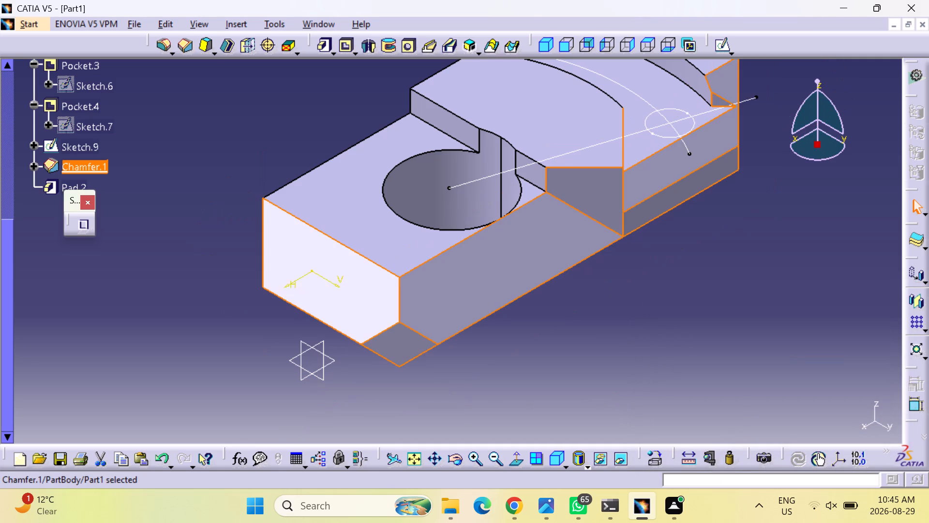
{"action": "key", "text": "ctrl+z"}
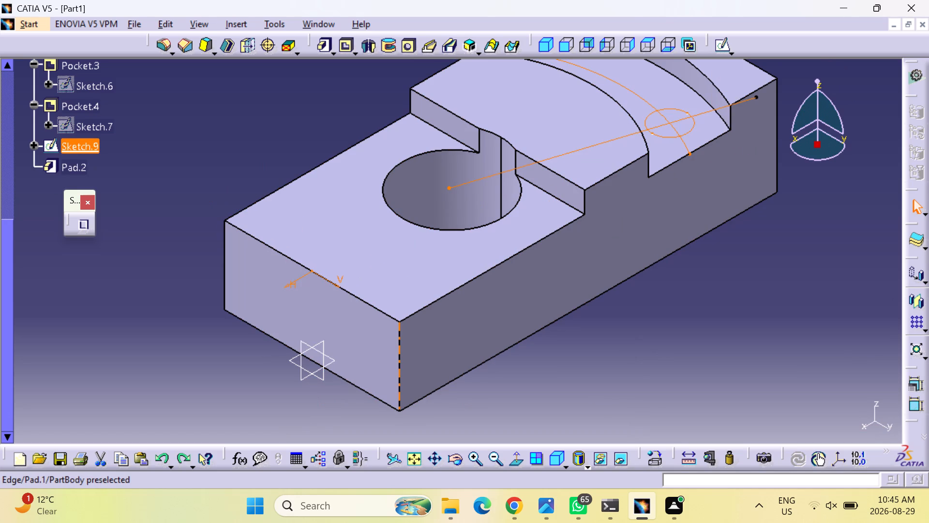
Chamfer the vertical corner edge between the low-end face and the long side face with 11 mm length at 45°.
{"action": "left_click", "coordinate": [193, 45]}
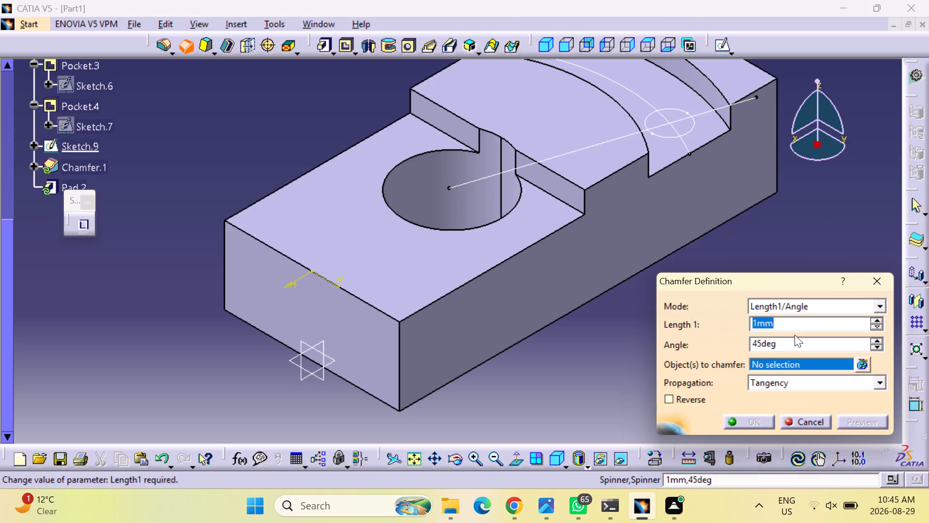
{"action": "type", "text": "11"}
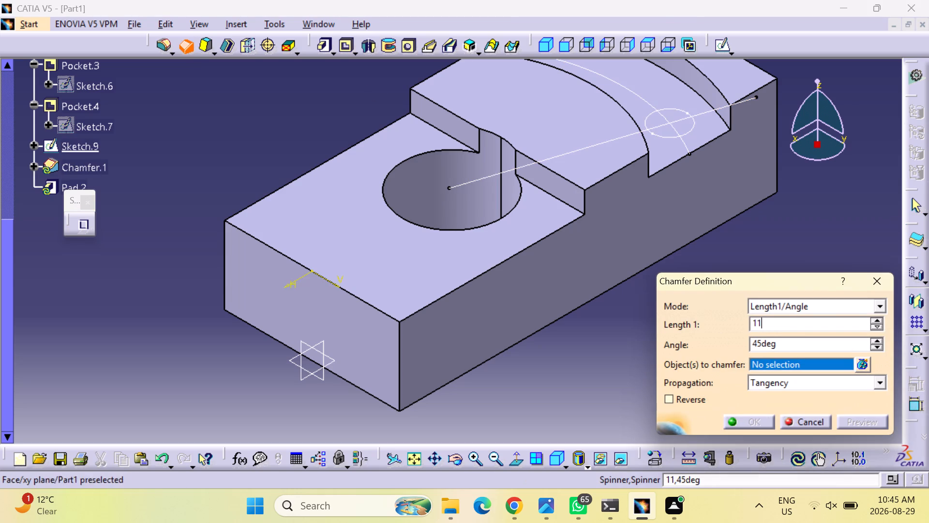
{"action": "left_click", "coordinate": [399, 362]}
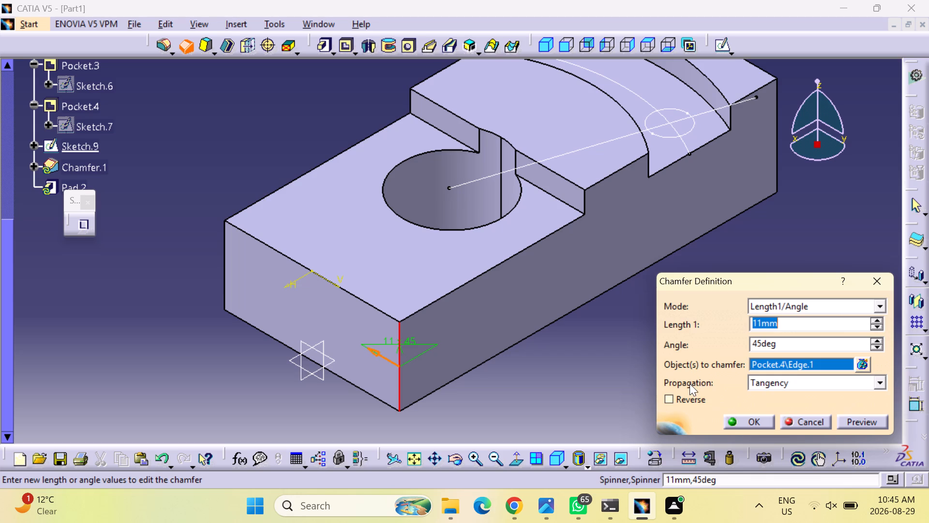
{"action": "left_click", "coordinate": [850, 421]}
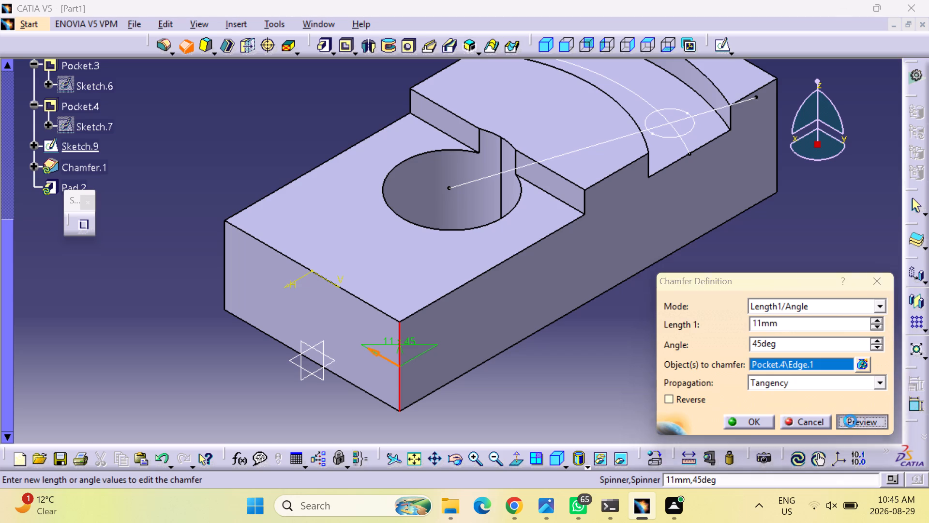
{"action": "left_click", "coordinate": [766, 421]}
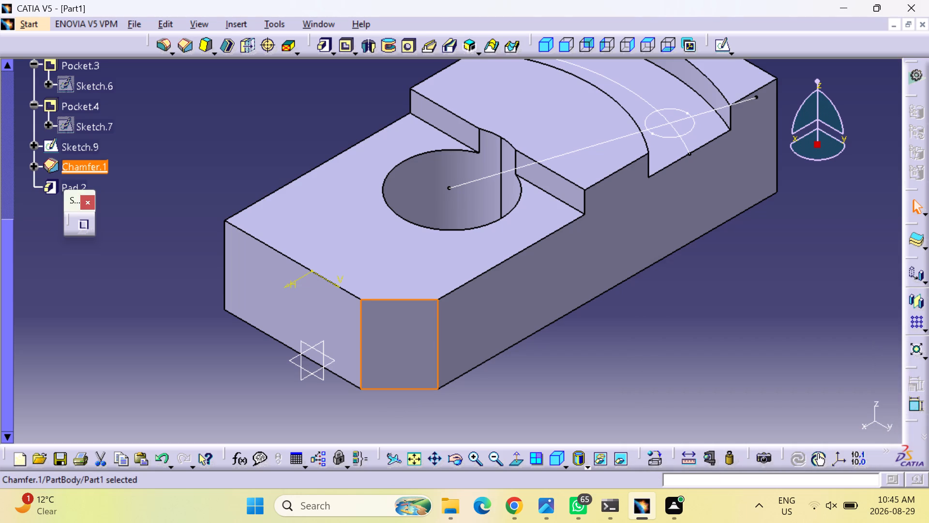
{"action": "left_click", "coordinate": [589, 417]}
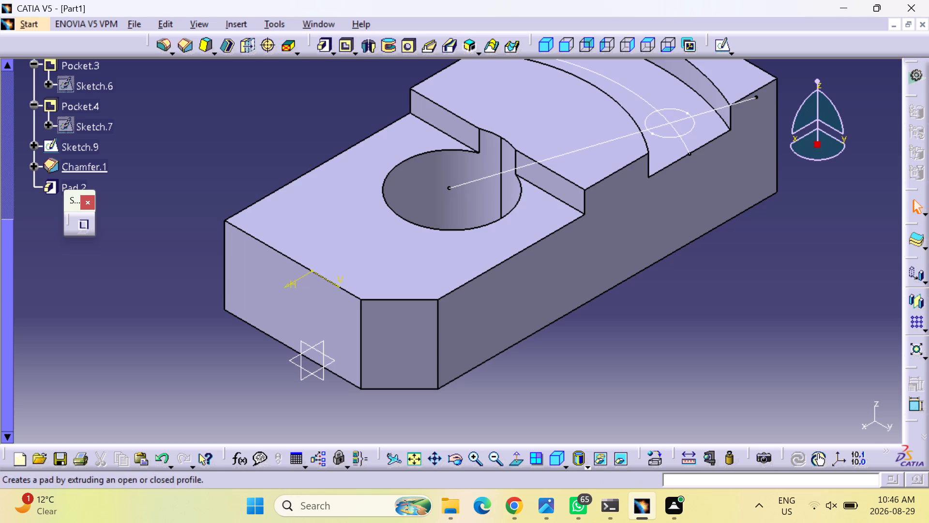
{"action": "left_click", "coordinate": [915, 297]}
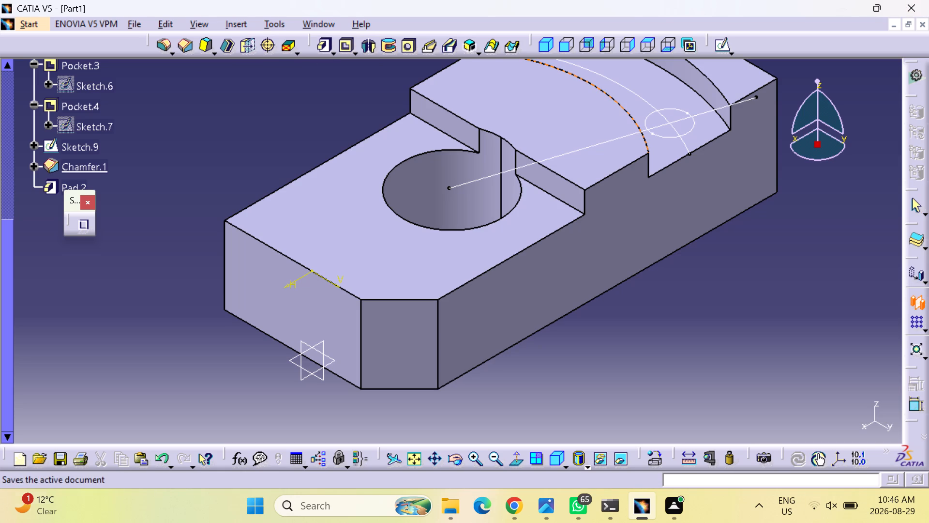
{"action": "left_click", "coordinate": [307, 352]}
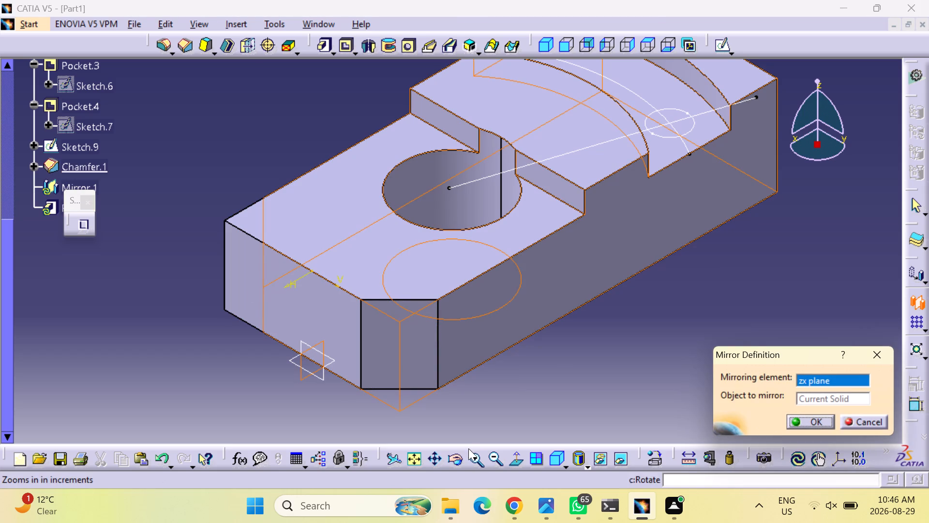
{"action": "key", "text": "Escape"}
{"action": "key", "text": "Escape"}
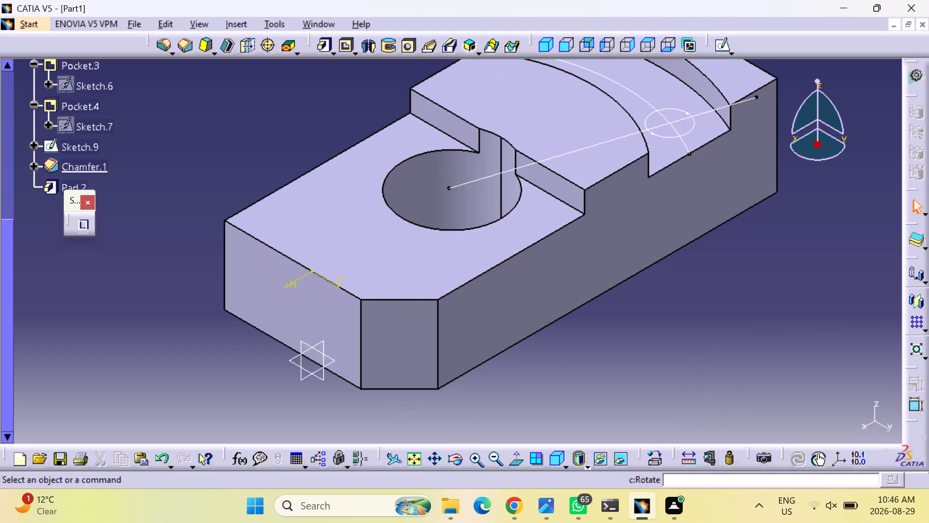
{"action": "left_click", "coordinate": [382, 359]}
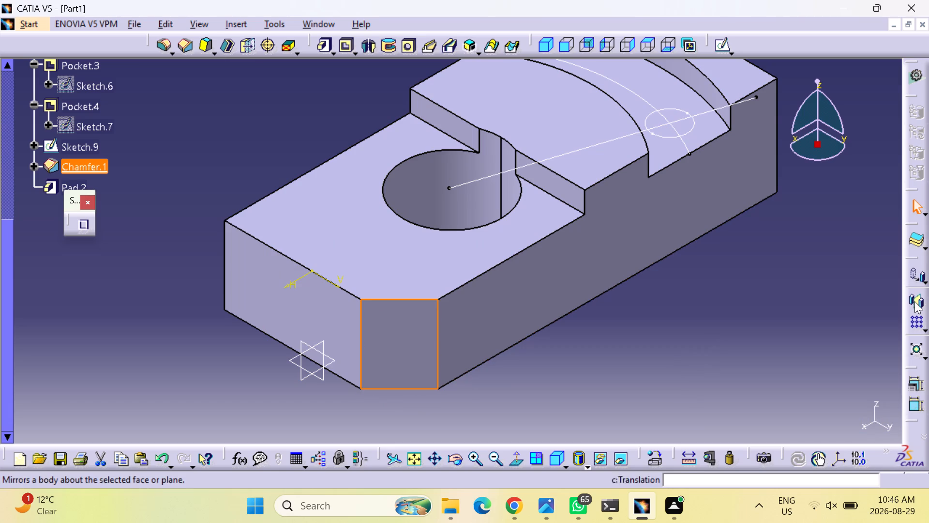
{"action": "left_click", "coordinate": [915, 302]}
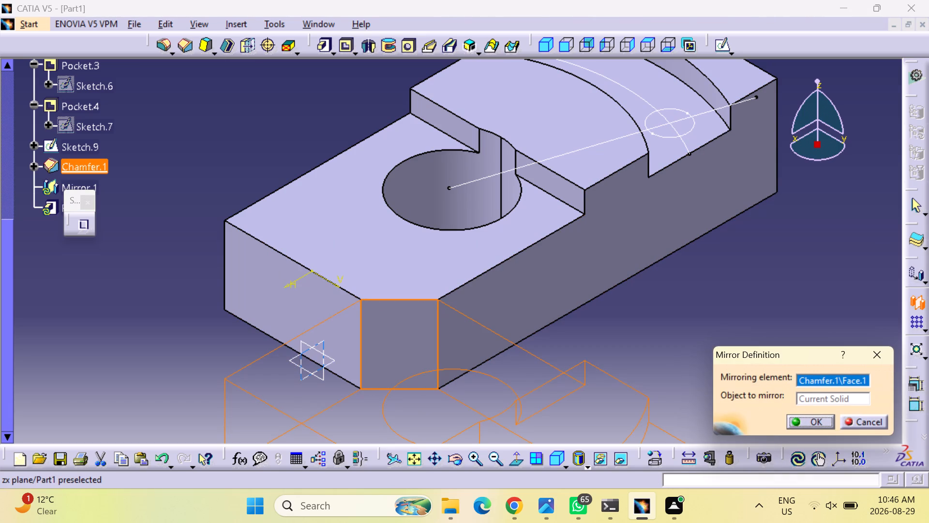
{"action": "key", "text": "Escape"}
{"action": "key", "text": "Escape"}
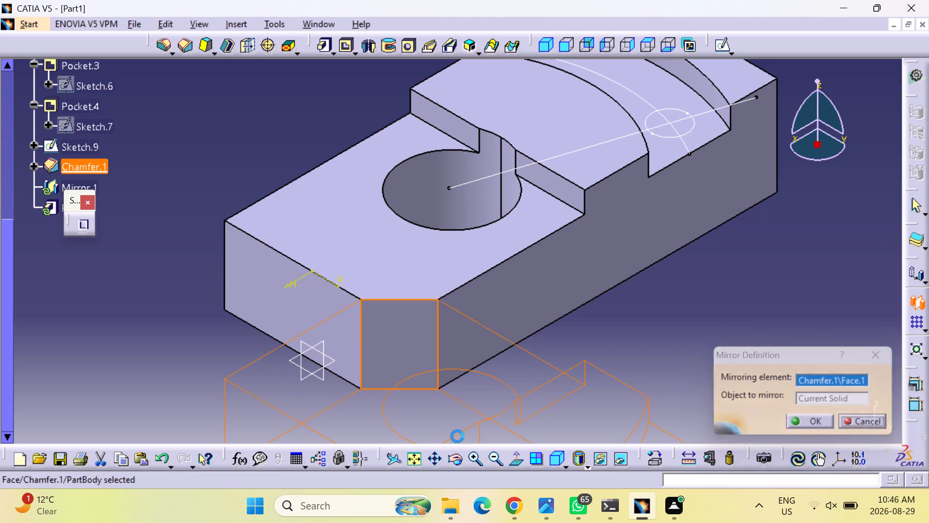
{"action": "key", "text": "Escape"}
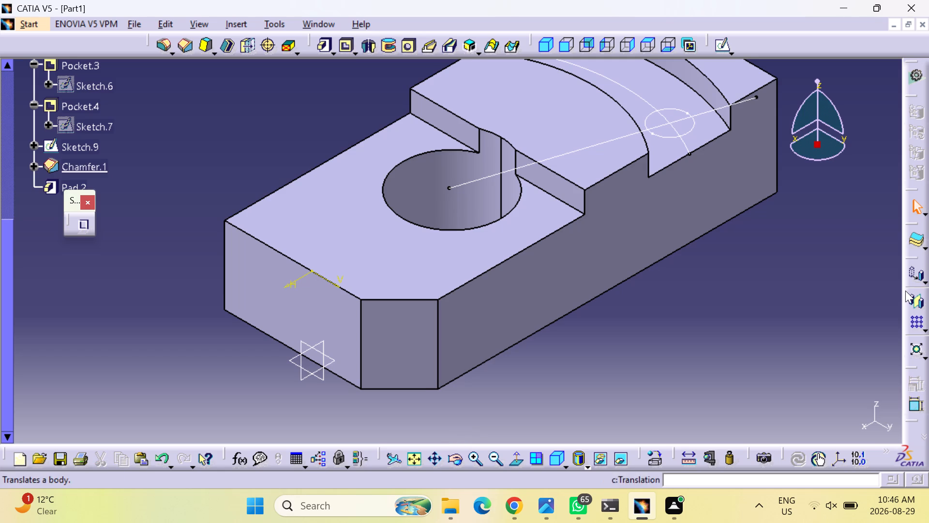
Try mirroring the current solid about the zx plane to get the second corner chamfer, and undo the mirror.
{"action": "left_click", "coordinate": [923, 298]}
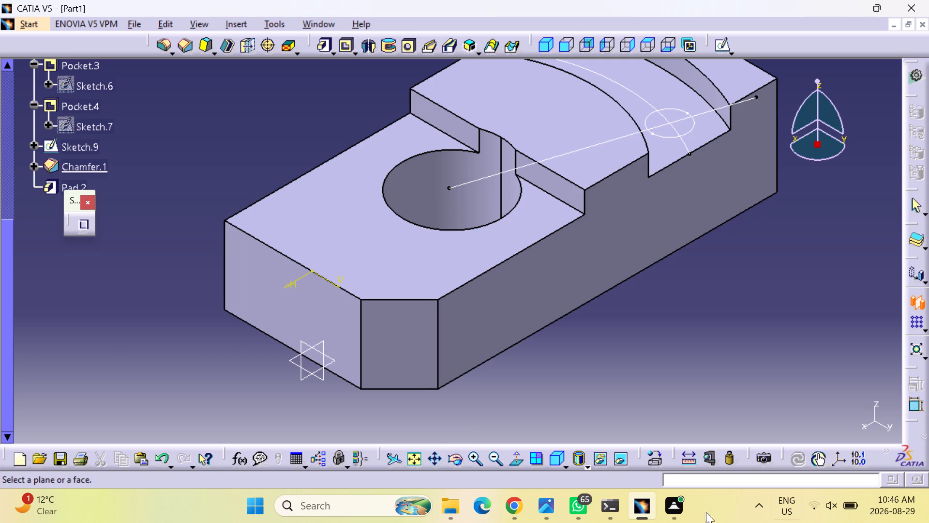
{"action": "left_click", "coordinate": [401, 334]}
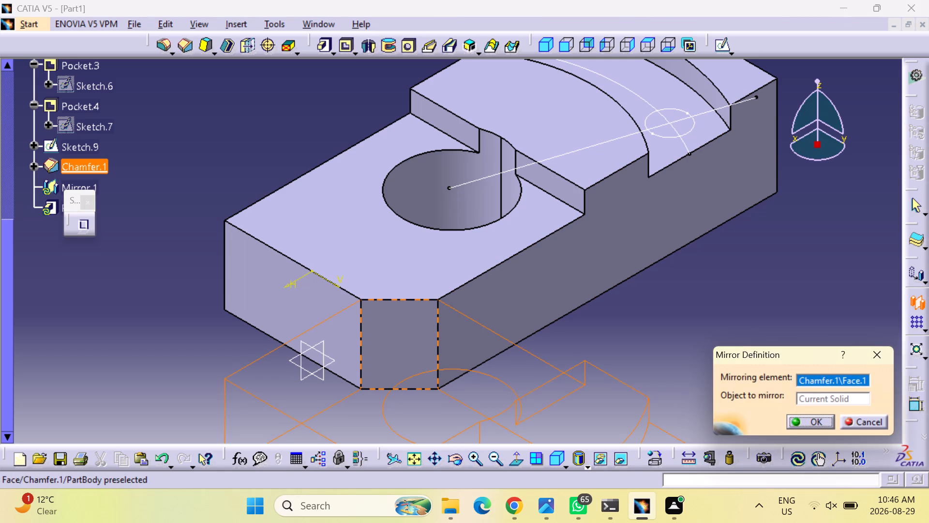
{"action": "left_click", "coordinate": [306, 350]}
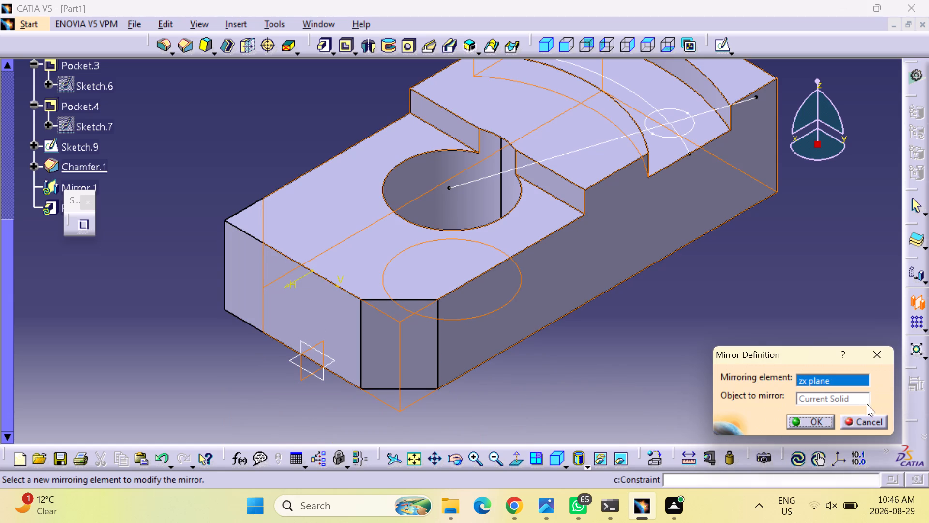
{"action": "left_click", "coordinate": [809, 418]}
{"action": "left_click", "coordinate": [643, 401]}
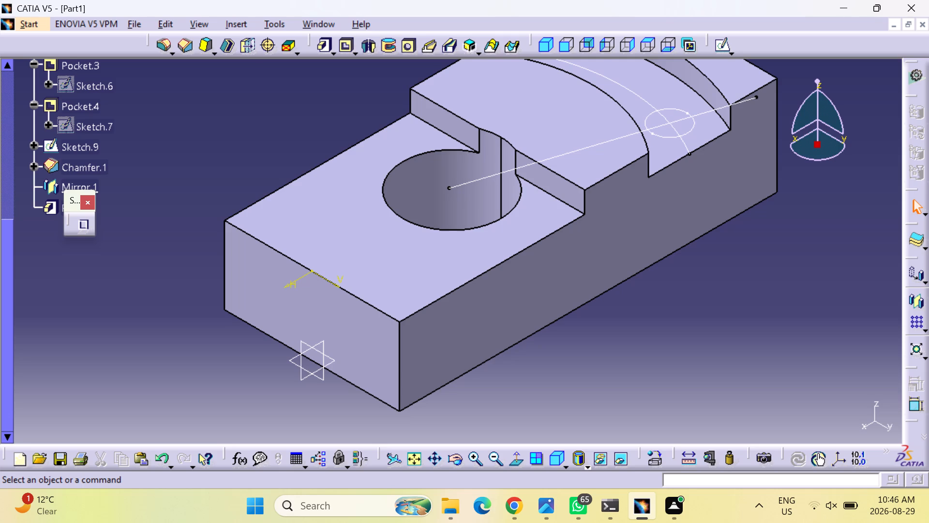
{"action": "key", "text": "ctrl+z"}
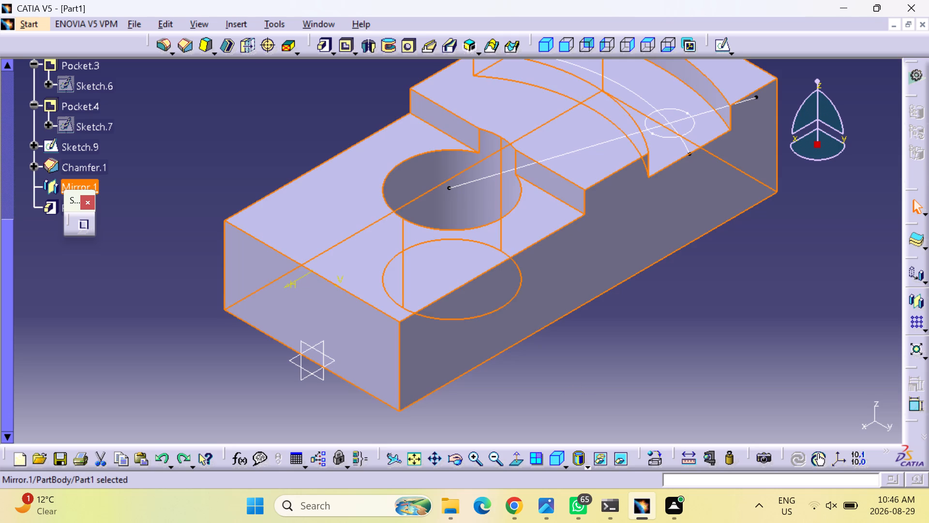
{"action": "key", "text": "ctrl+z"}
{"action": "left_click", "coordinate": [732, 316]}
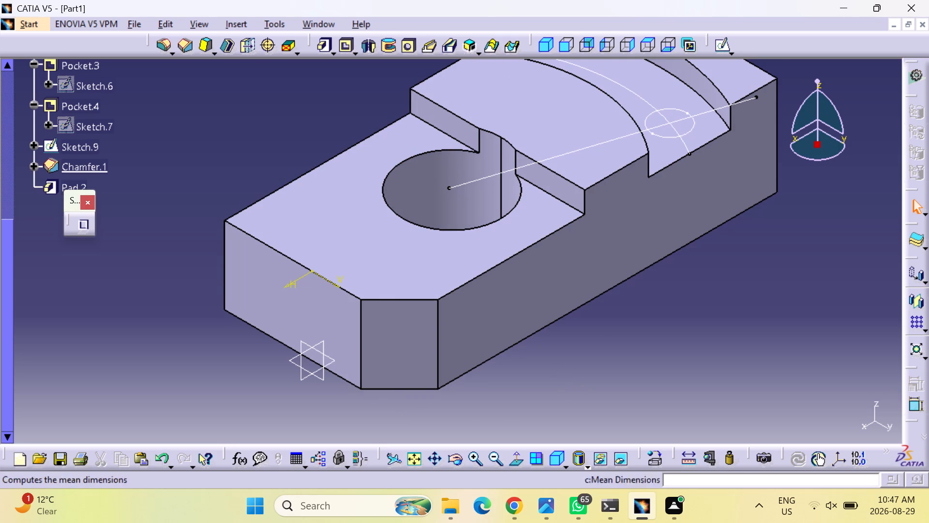
Chamfer the other vertical corner edge of the low-end face with 11 mm length at 45°, and restore the isometric view.
{"action": "middle_click_drag", "start_coordinate": [179, 363], "coordinate": [549, 246]}
{"action": "right_click_drag", "start_coordinate": [179, 363], "coordinate": [549, 246]}
{"action": "left_click", "coordinate": [185, 43]}
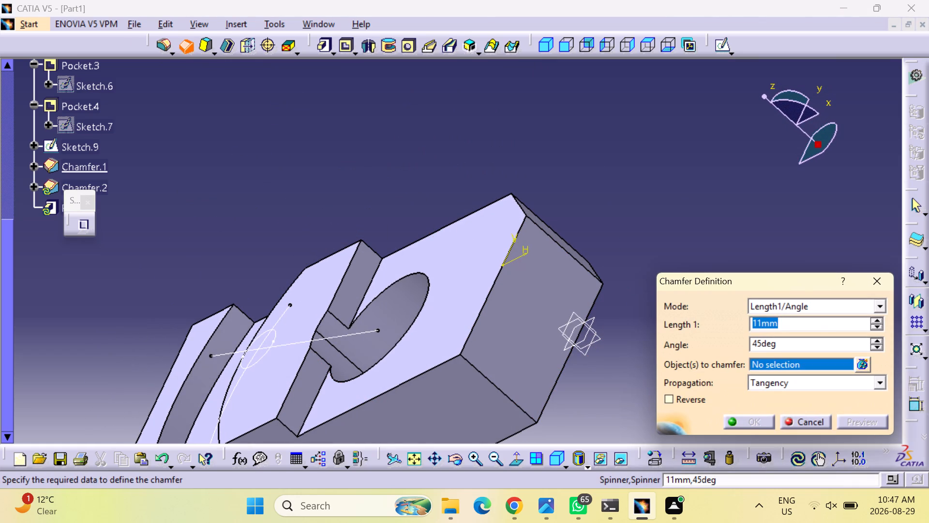
{"action": "left_click", "coordinate": [497, 385]}
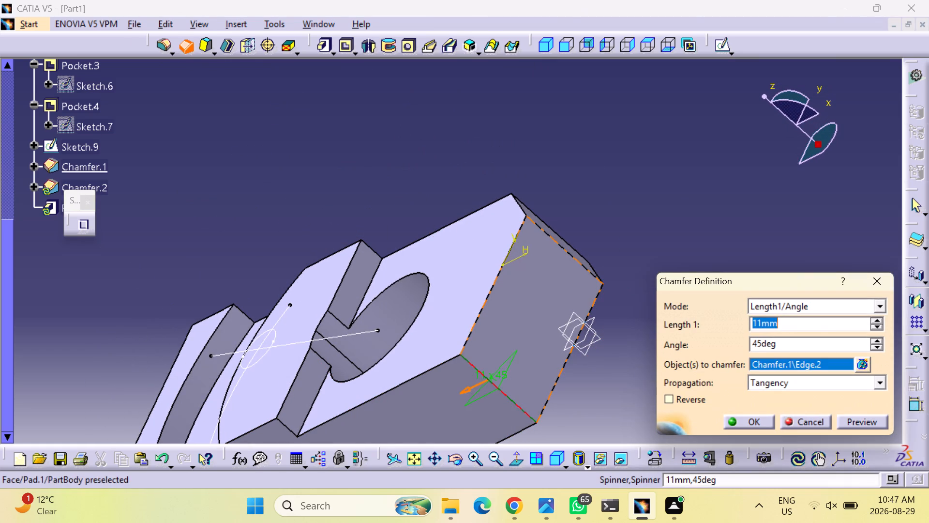
{"action": "left_click", "coordinate": [865, 421]}
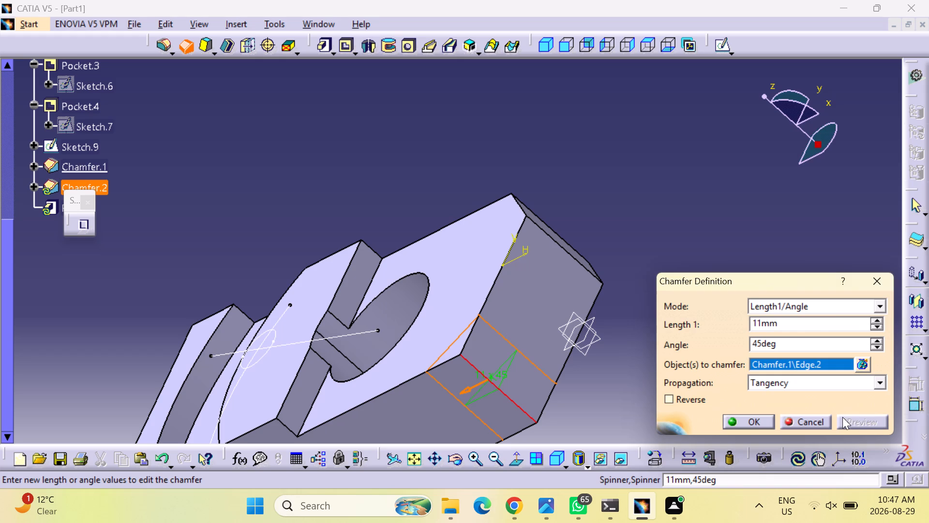
{"action": "left_click", "coordinate": [742, 424]}
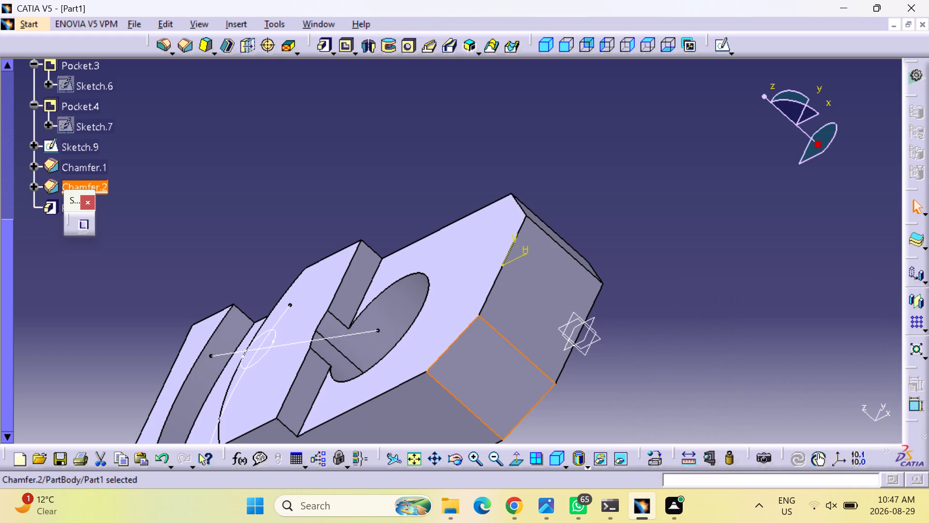
{"action": "left_click", "coordinate": [714, 271]}
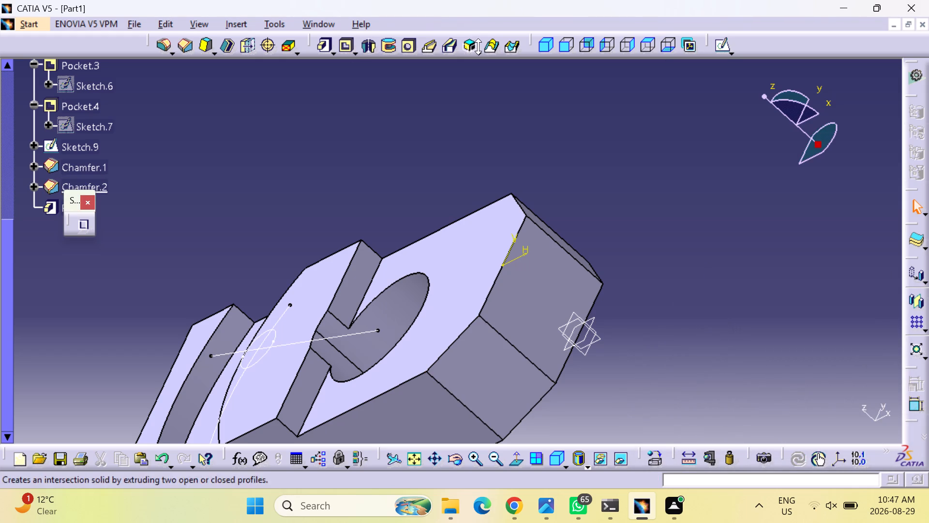
{"action": "left_click", "coordinate": [549, 42]}
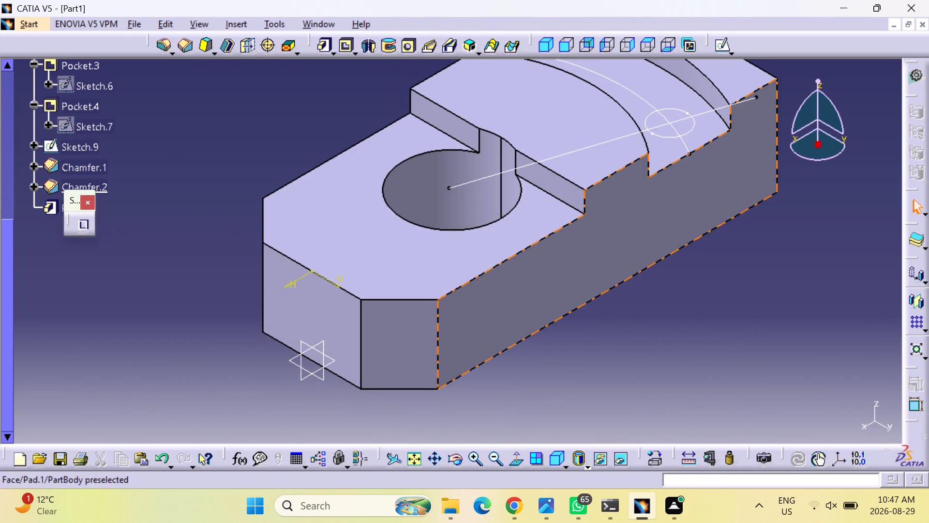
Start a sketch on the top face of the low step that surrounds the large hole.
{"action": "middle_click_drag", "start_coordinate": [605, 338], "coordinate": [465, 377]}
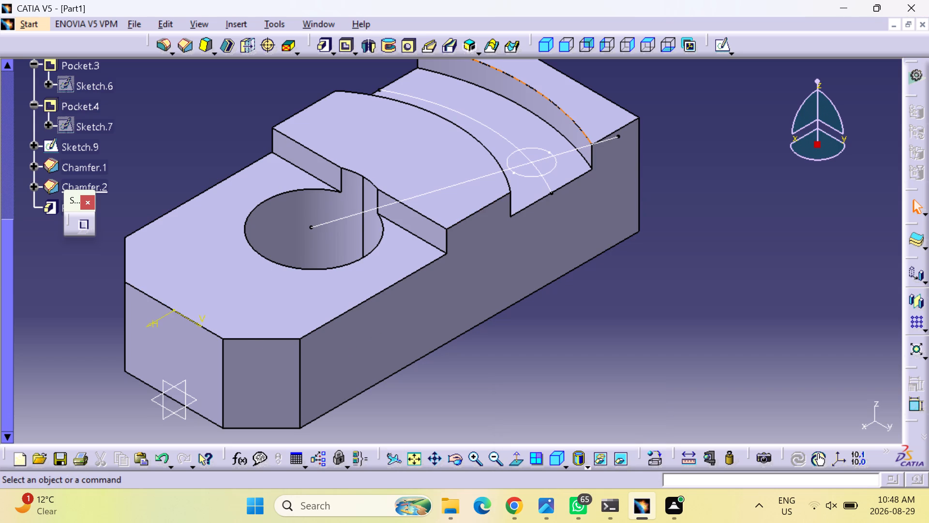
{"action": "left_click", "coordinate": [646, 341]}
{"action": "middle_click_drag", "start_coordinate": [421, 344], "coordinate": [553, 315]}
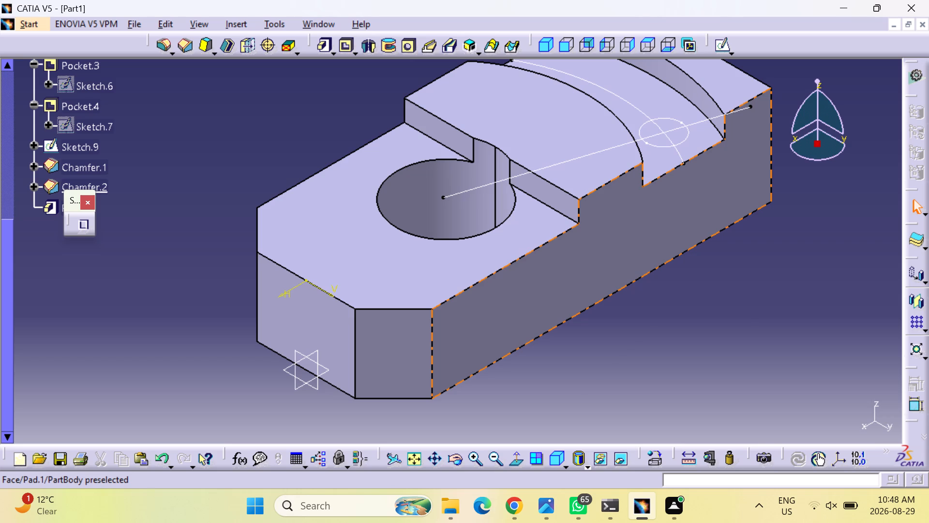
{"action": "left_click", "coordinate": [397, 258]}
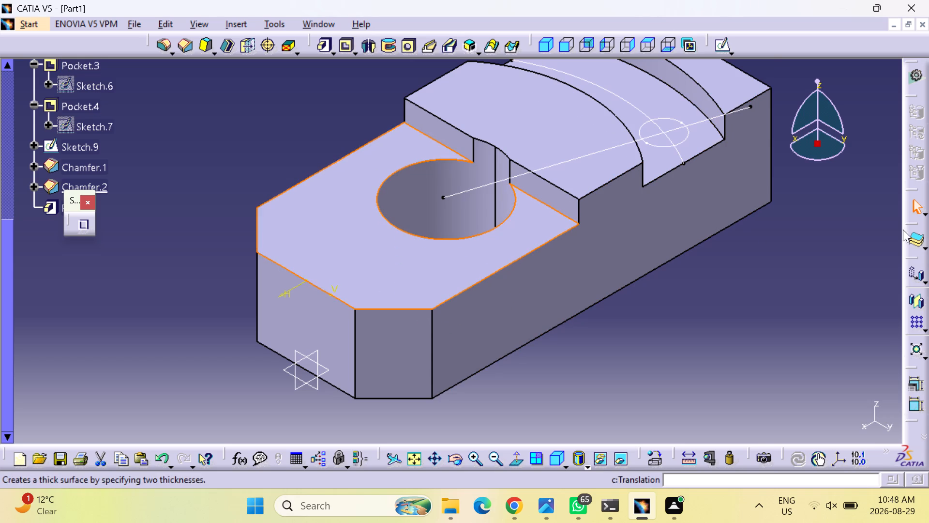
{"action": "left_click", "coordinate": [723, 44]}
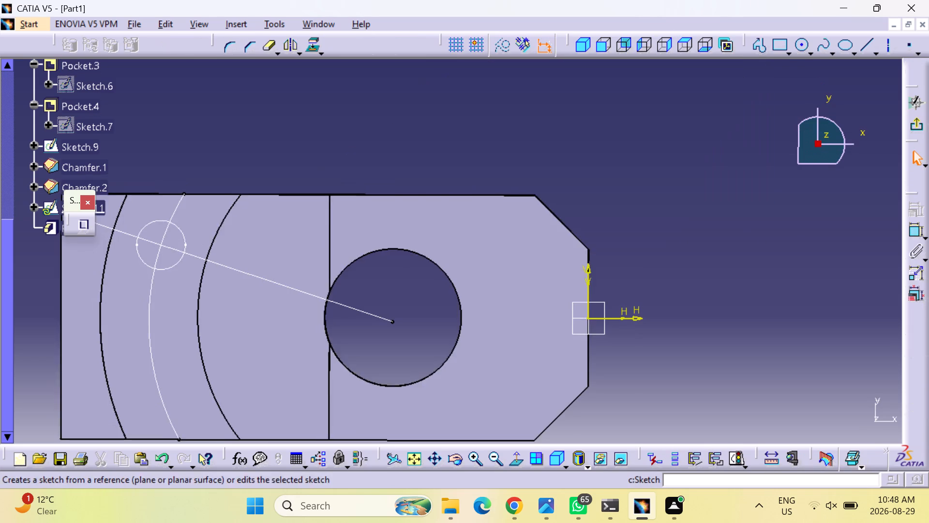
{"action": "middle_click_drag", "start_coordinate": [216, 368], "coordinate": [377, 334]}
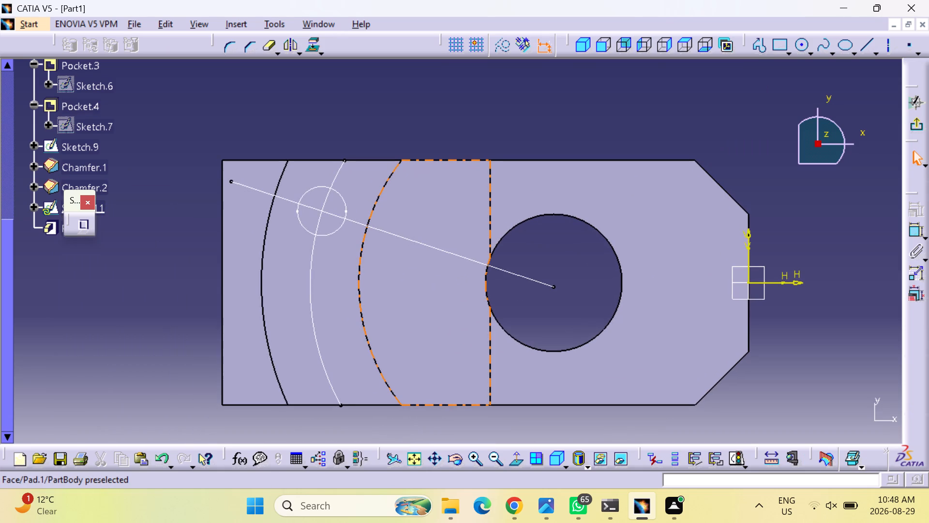
Try to measure the distance from the large hole's circular edge with Measure Between, and leave the sketch for the 3D part.
{"action": "left_click", "coordinate": [772, 460]}
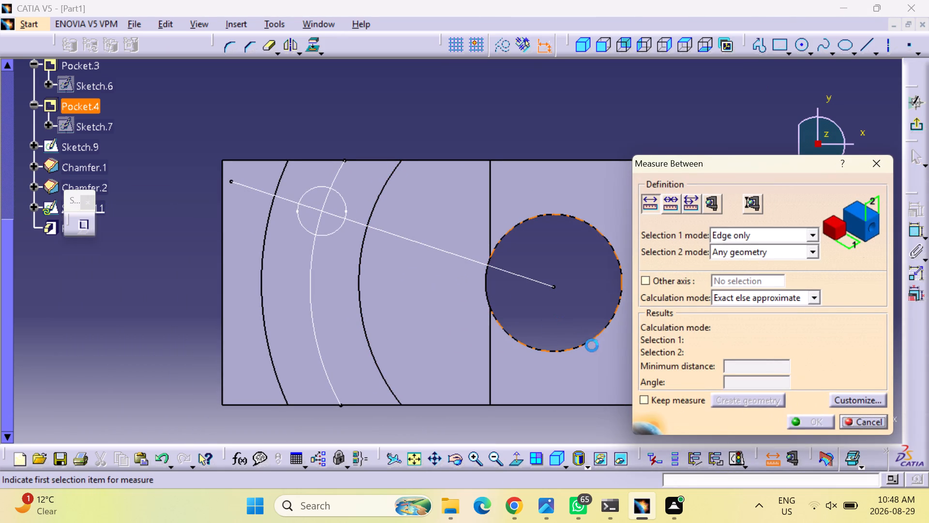
{"action": "left_click", "coordinate": [872, 163]}
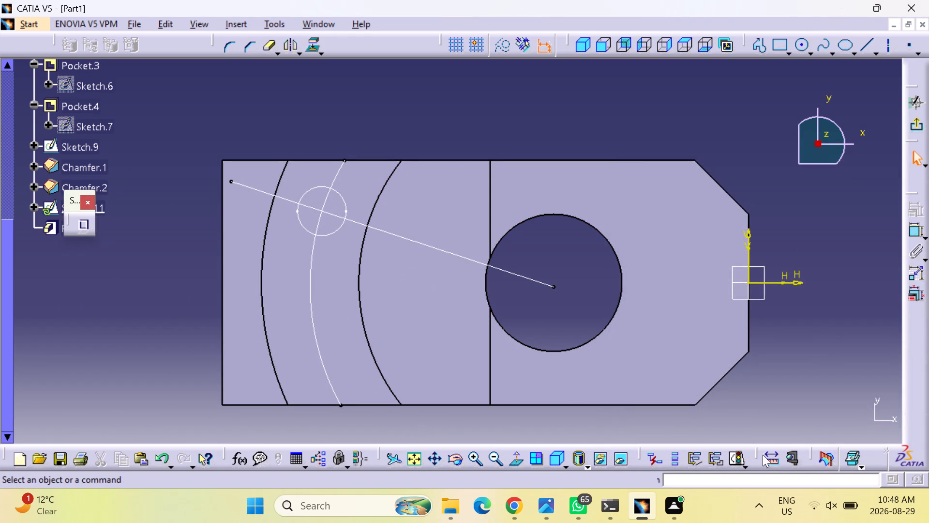
{"action": "left_click", "coordinate": [770, 463]}
{"action": "left_click", "coordinate": [576, 217]}
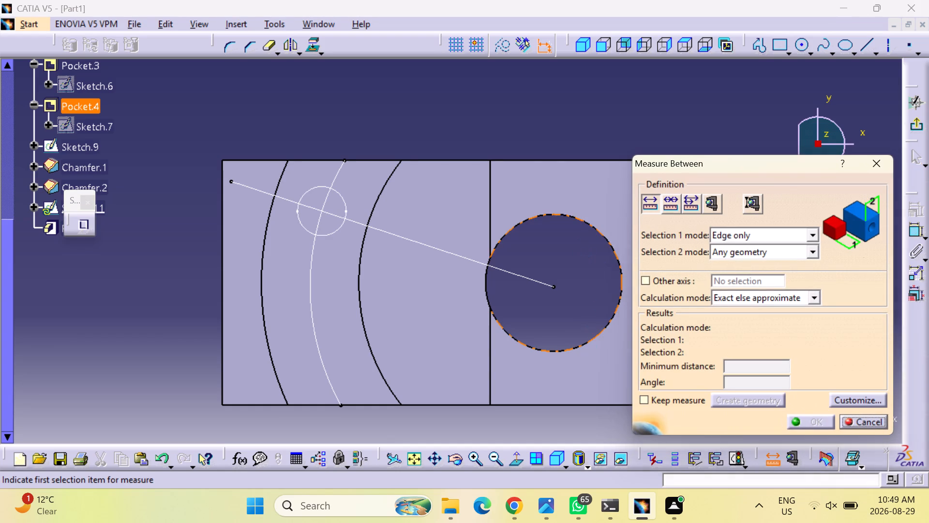
{"action": "left_click", "coordinate": [880, 425]}
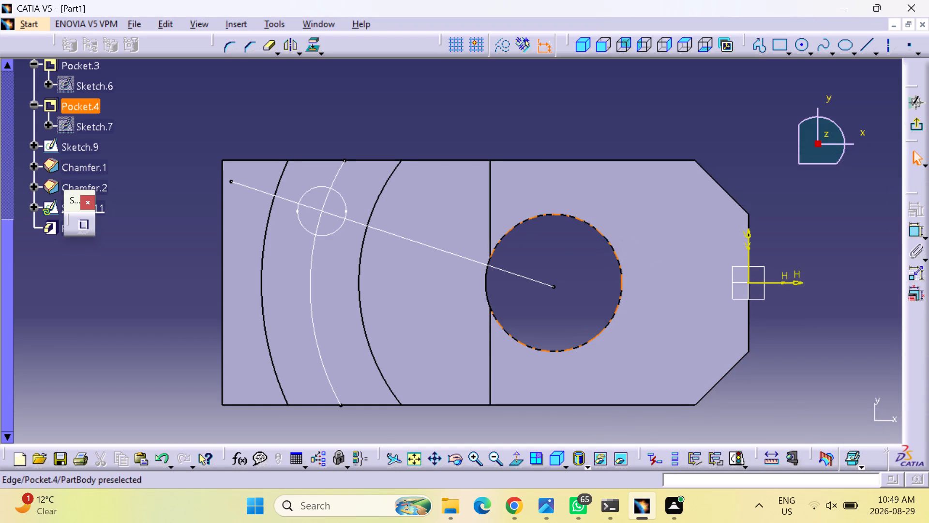
{"action": "left_click_drag", "start_coordinate": [599, 234], "coordinate": [604, 221]}
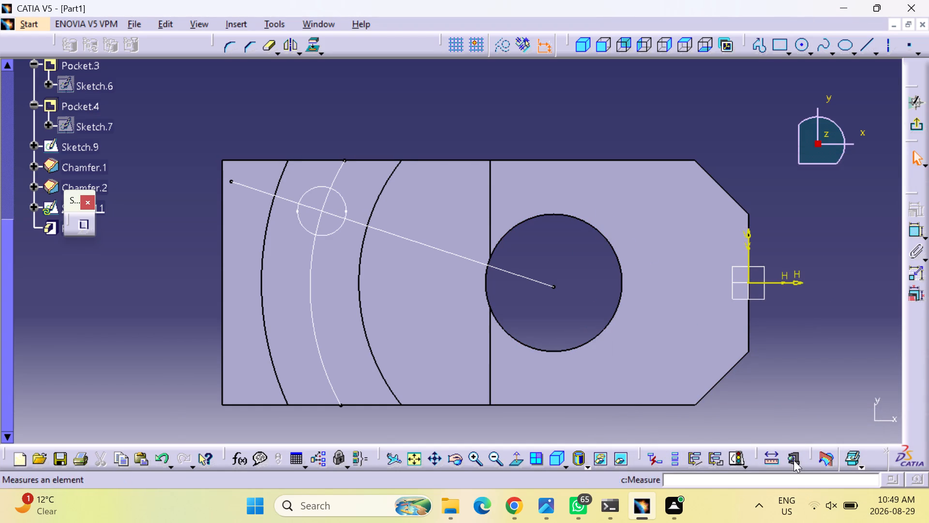
{"action": "left_click", "coordinate": [774, 460]}
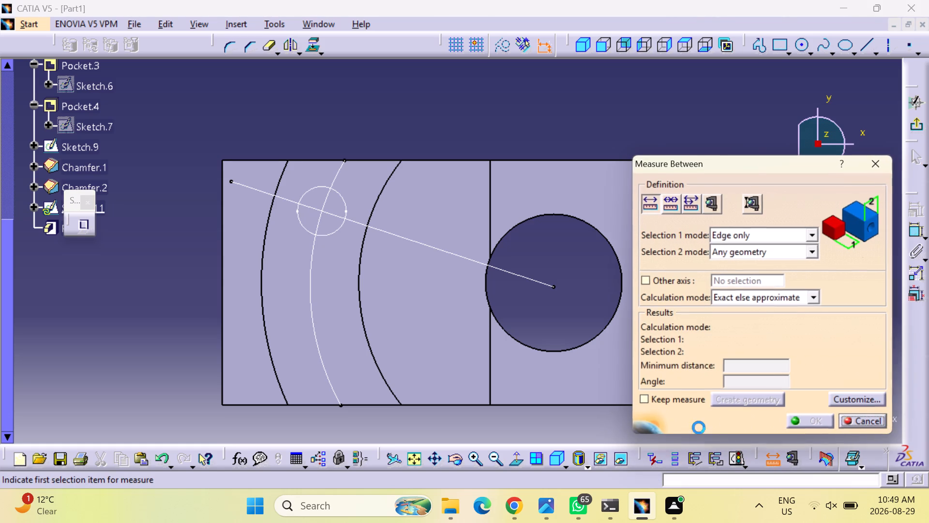
{"action": "left_click_drag", "start_coordinate": [582, 219], "coordinate": [596, 124]}
{"action": "left_click", "coordinate": [596, 123]}
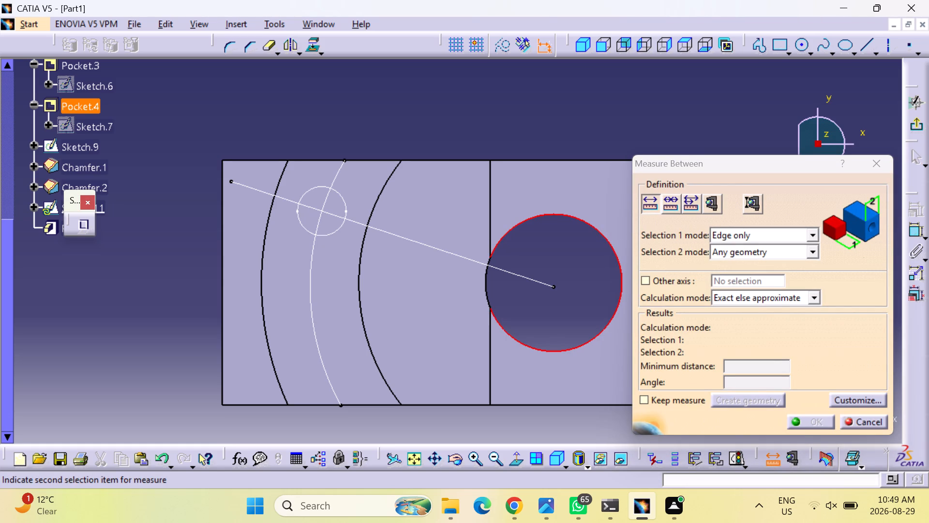
{"action": "left_click", "coordinate": [512, 117]}
{"action": "left_click", "coordinate": [764, 254]}
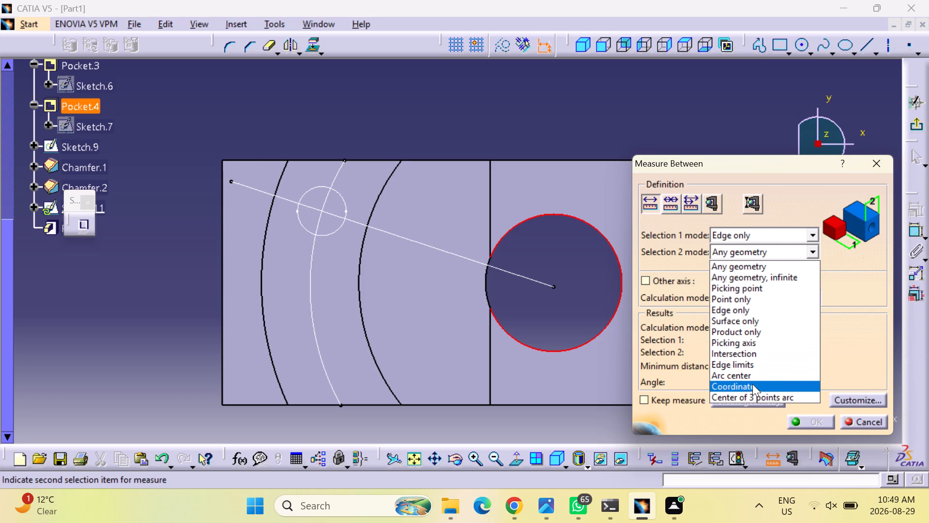
{"action": "left_click", "coordinate": [881, 161]}
{"action": "left_click", "coordinate": [883, 164]}
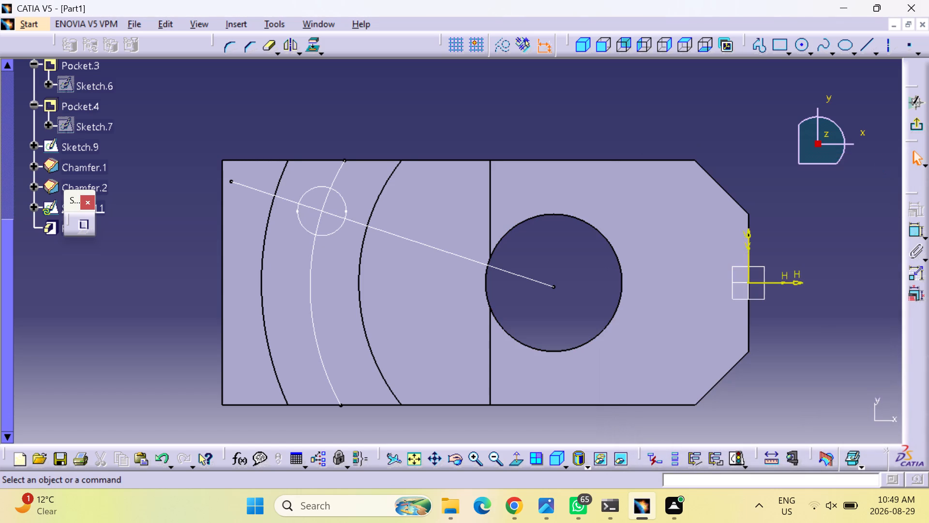
{"action": "double_click", "coordinate": [604, 324]}
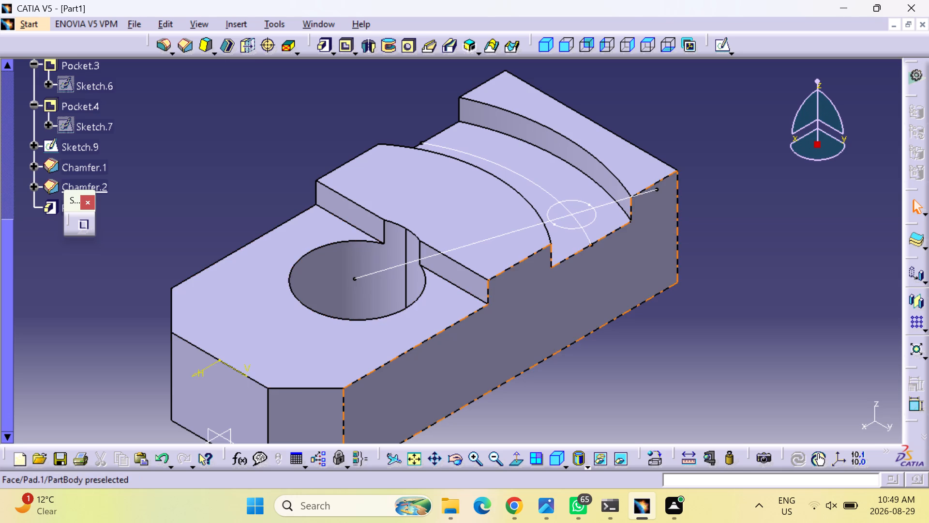
Start a new sketch on the top face of the low step around the large hole.
{"action": "left_click", "coordinate": [423, 314]}
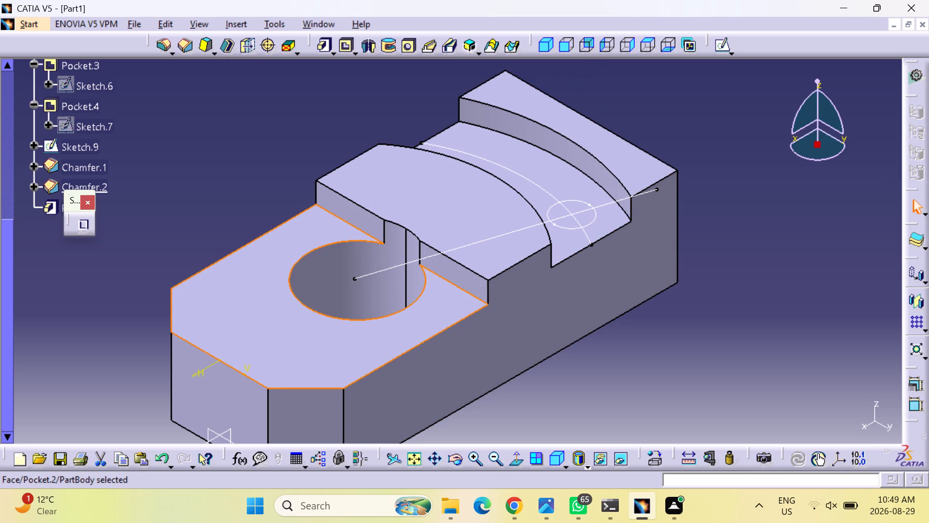
{"action": "left_click", "coordinate": [722, 47]}
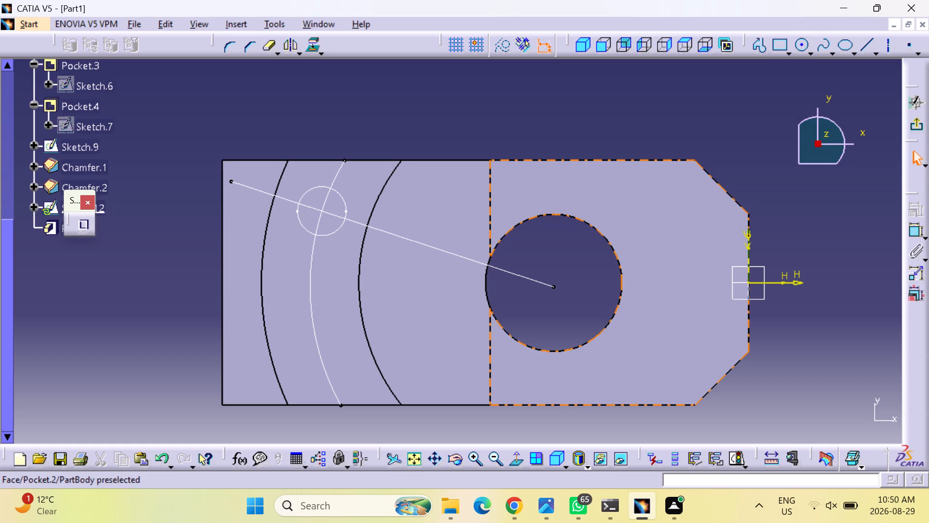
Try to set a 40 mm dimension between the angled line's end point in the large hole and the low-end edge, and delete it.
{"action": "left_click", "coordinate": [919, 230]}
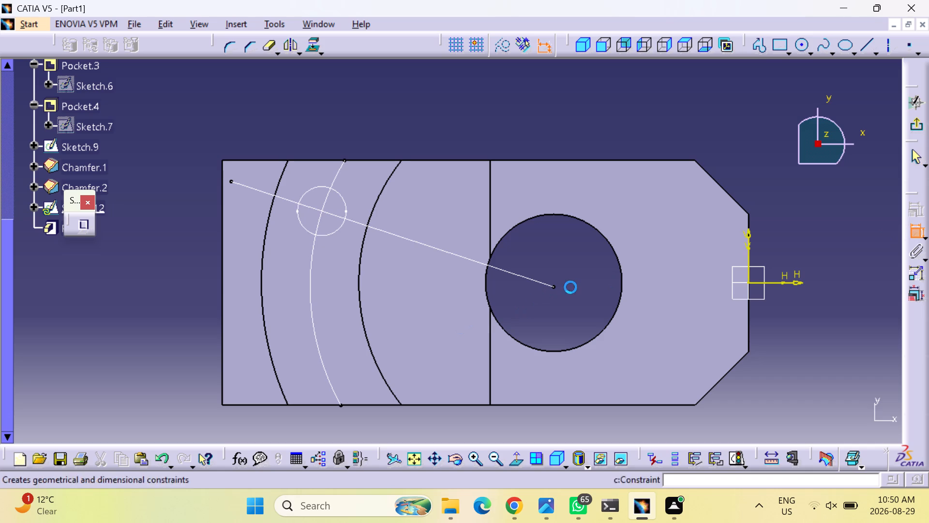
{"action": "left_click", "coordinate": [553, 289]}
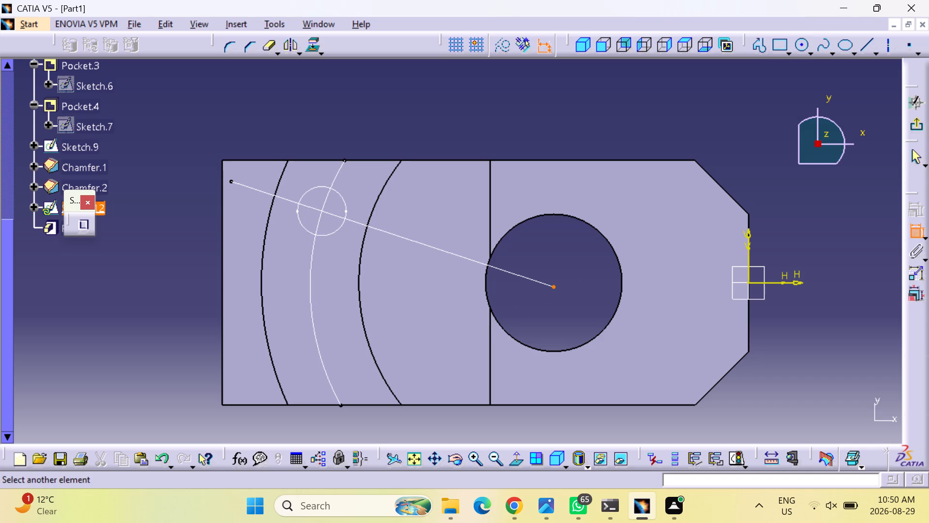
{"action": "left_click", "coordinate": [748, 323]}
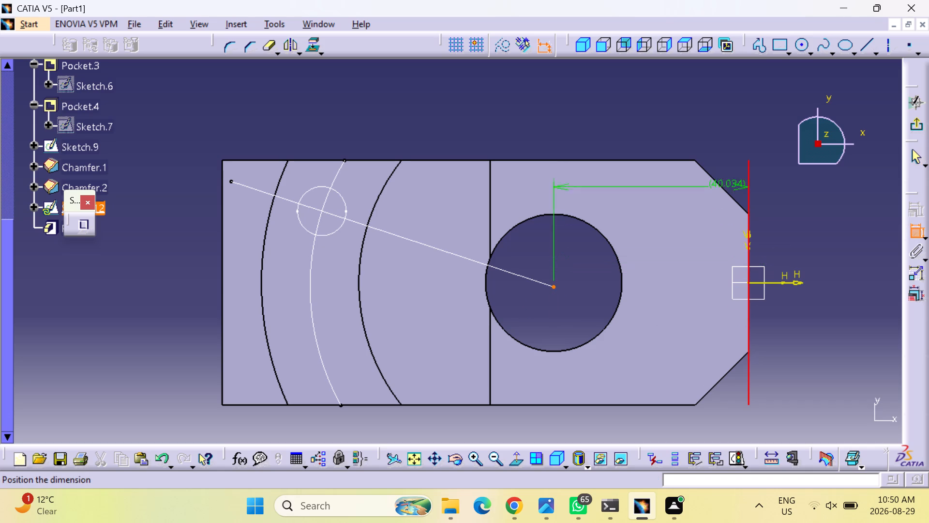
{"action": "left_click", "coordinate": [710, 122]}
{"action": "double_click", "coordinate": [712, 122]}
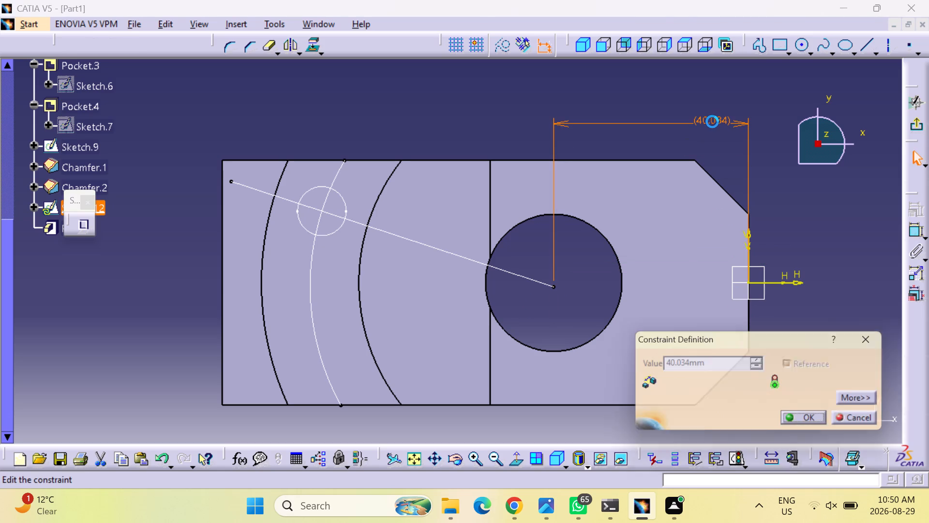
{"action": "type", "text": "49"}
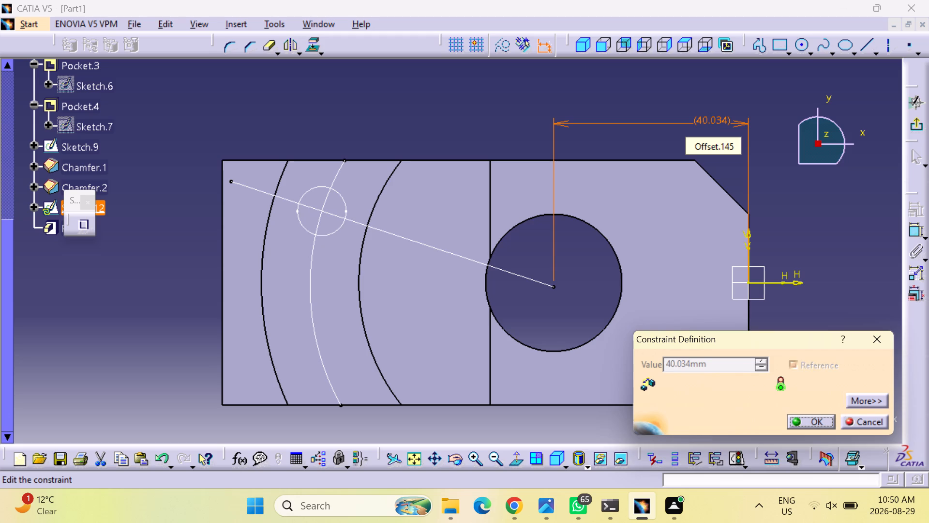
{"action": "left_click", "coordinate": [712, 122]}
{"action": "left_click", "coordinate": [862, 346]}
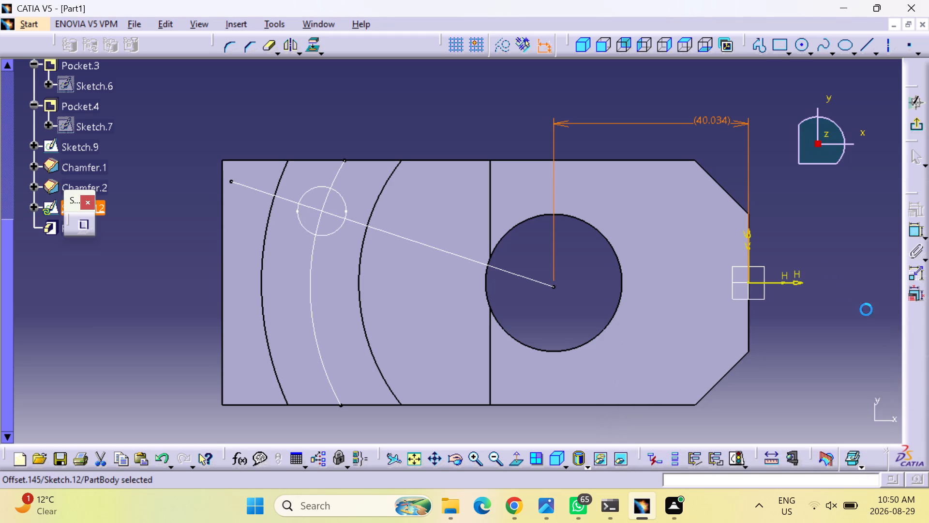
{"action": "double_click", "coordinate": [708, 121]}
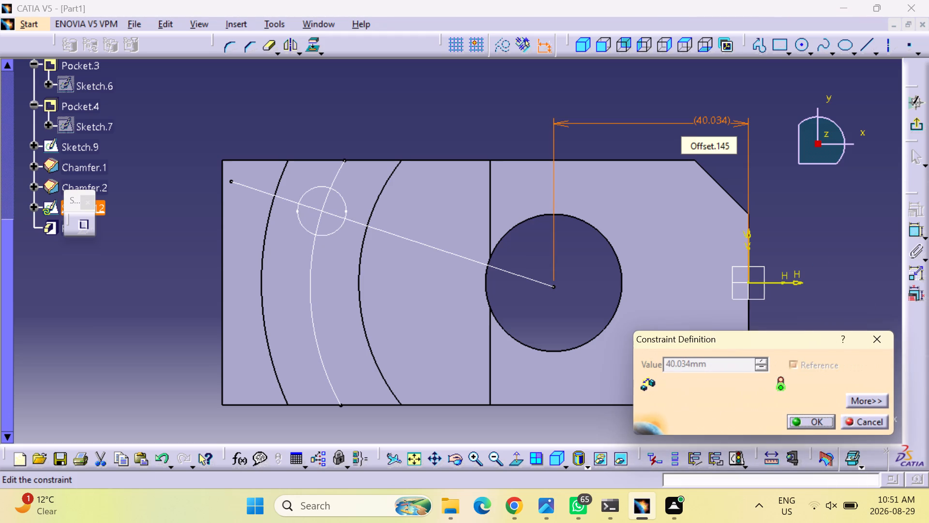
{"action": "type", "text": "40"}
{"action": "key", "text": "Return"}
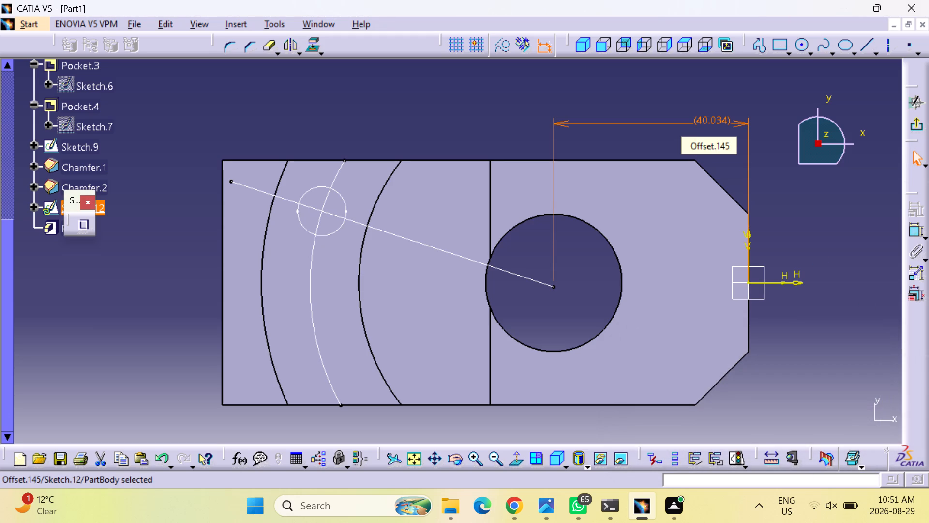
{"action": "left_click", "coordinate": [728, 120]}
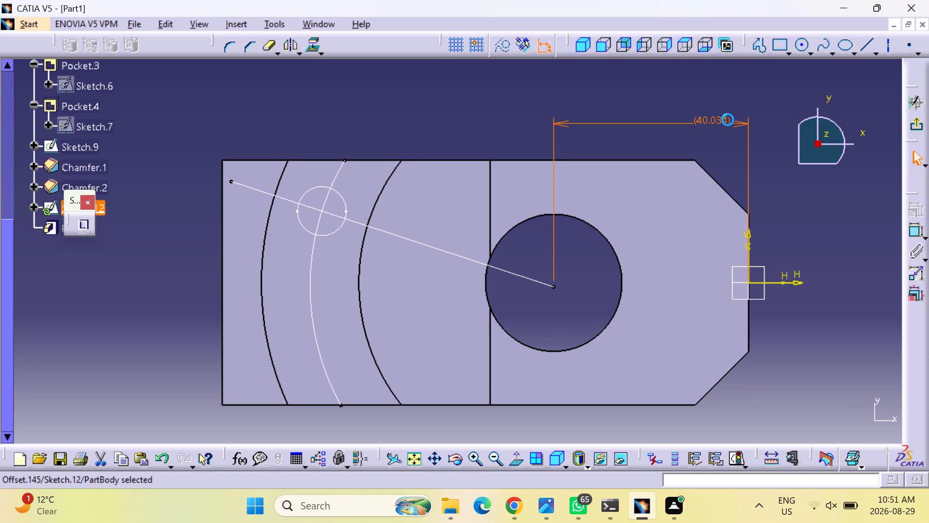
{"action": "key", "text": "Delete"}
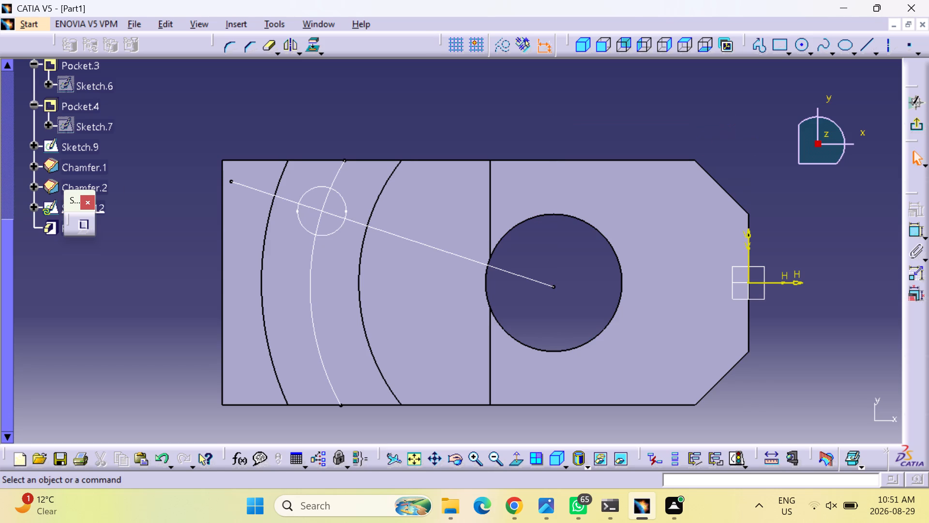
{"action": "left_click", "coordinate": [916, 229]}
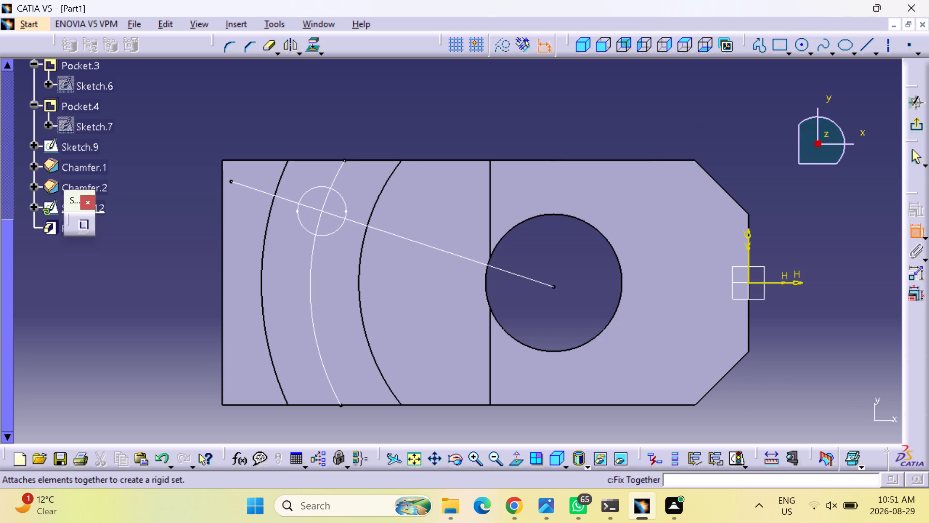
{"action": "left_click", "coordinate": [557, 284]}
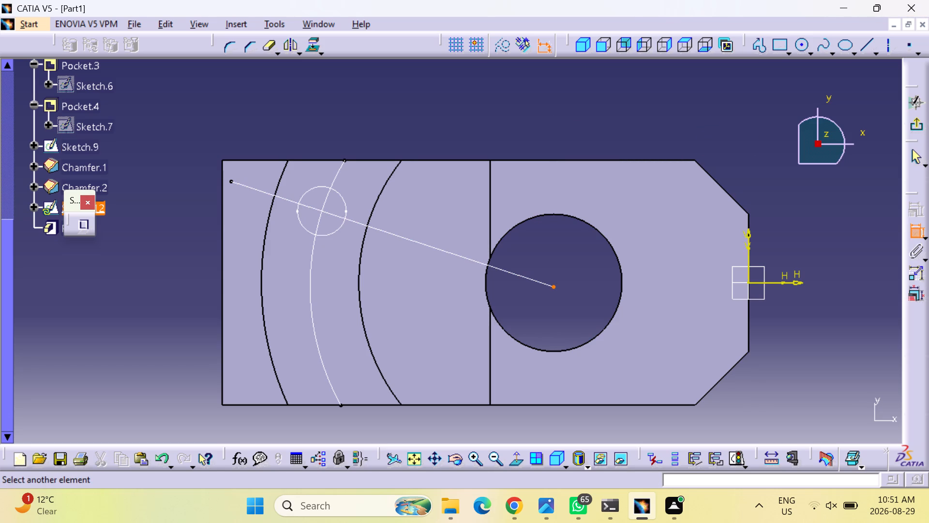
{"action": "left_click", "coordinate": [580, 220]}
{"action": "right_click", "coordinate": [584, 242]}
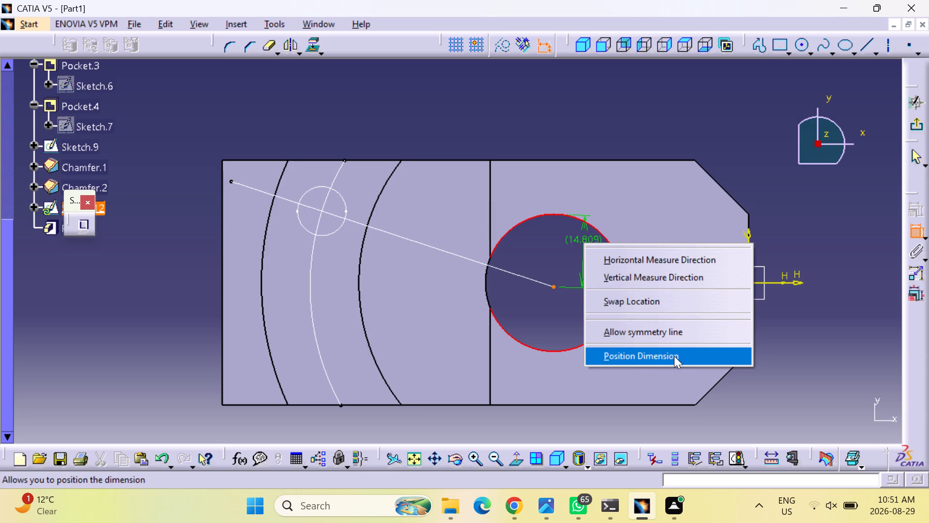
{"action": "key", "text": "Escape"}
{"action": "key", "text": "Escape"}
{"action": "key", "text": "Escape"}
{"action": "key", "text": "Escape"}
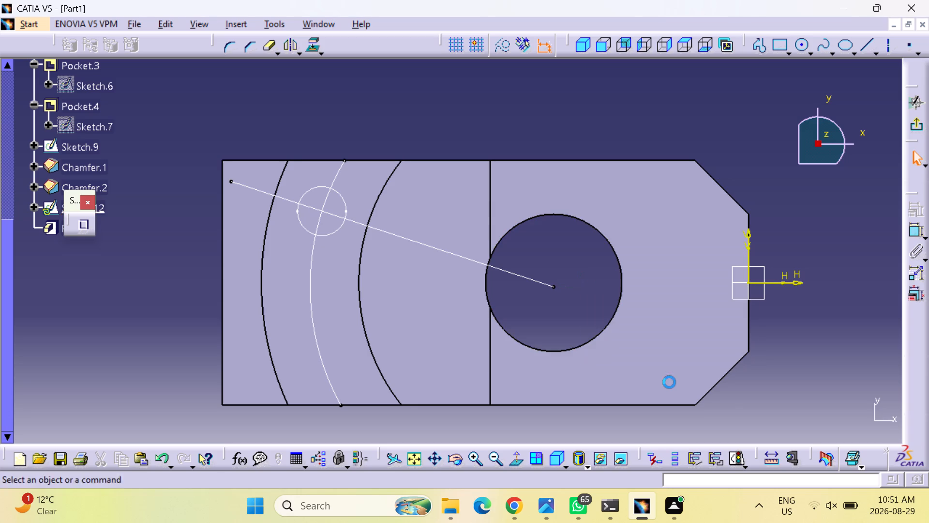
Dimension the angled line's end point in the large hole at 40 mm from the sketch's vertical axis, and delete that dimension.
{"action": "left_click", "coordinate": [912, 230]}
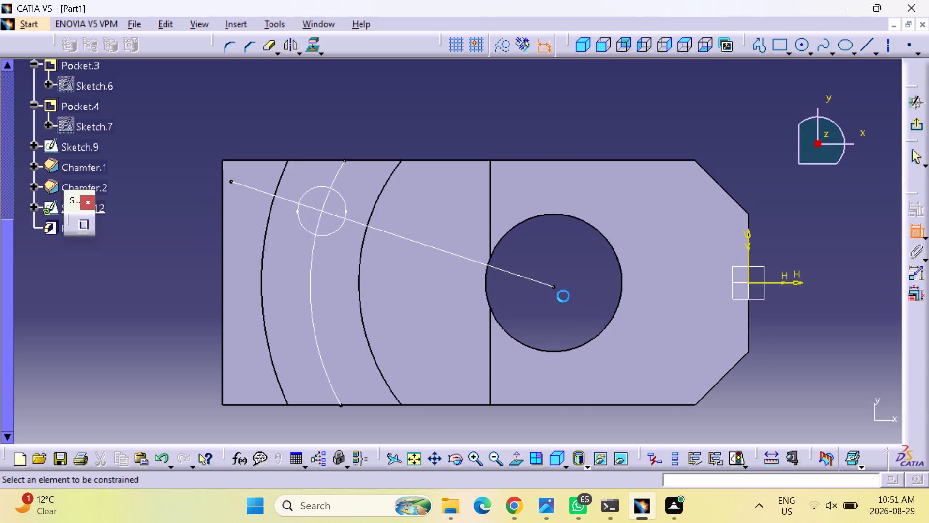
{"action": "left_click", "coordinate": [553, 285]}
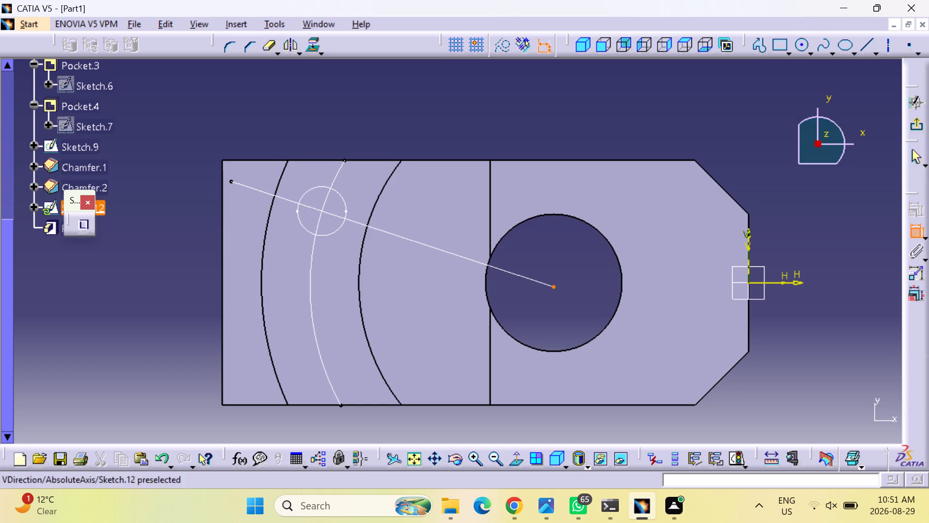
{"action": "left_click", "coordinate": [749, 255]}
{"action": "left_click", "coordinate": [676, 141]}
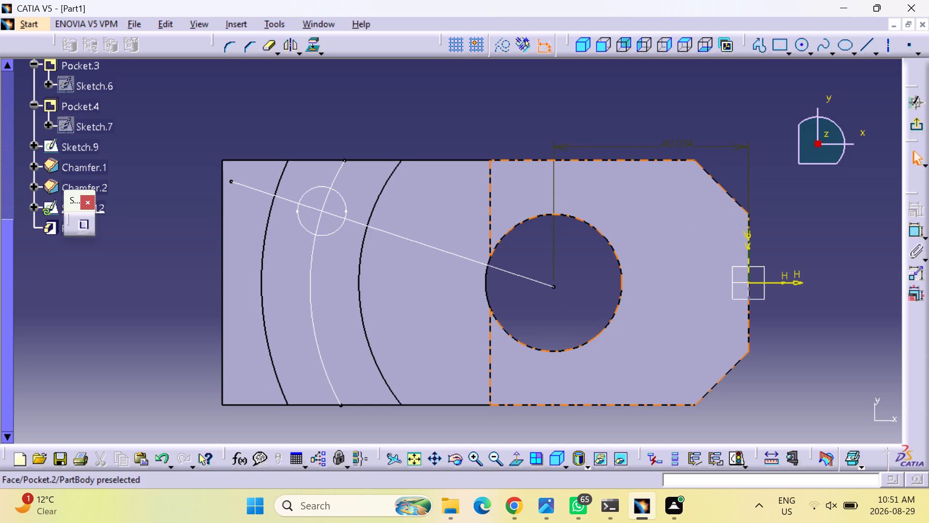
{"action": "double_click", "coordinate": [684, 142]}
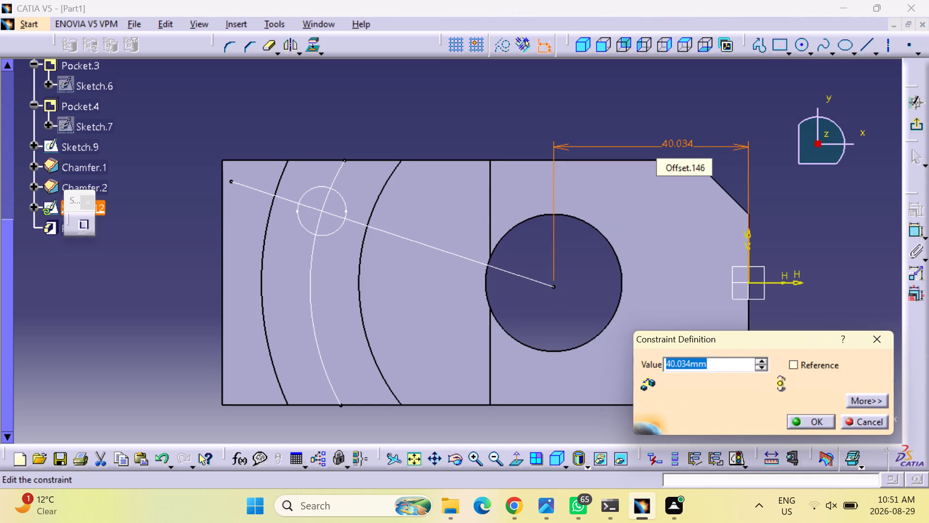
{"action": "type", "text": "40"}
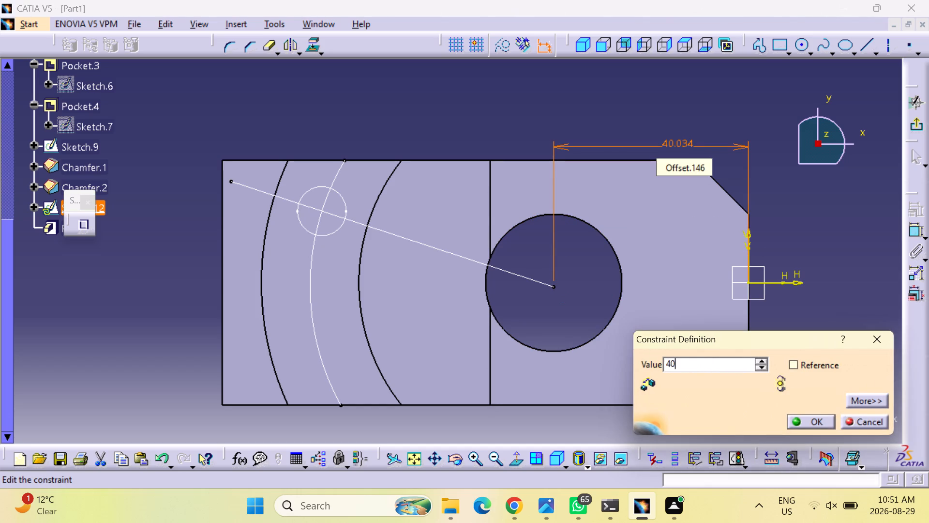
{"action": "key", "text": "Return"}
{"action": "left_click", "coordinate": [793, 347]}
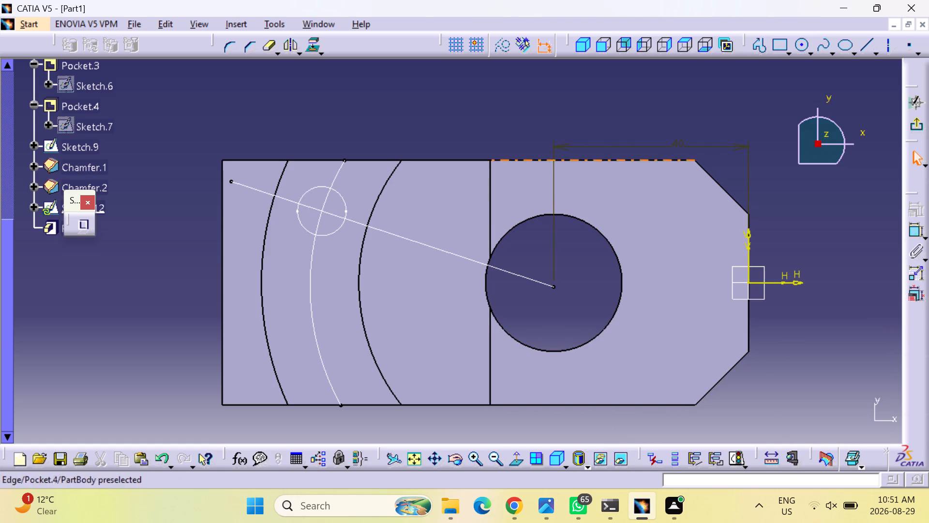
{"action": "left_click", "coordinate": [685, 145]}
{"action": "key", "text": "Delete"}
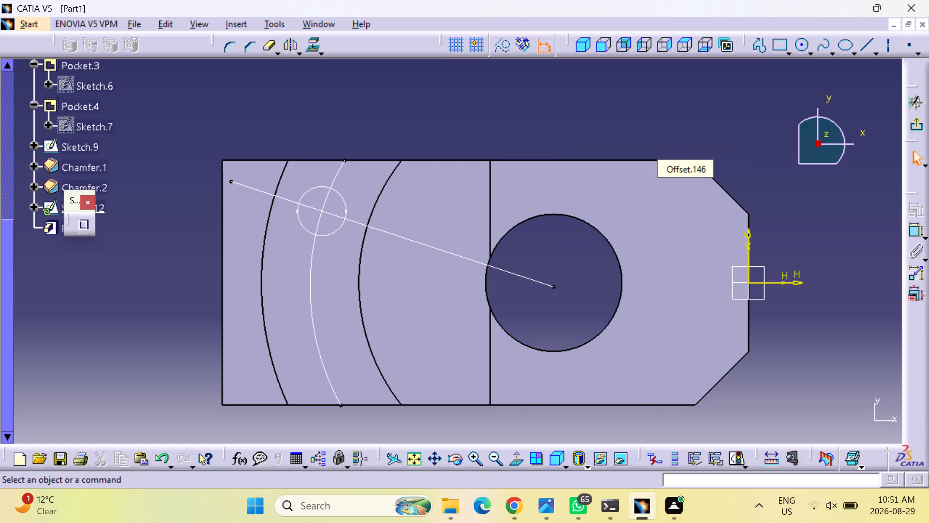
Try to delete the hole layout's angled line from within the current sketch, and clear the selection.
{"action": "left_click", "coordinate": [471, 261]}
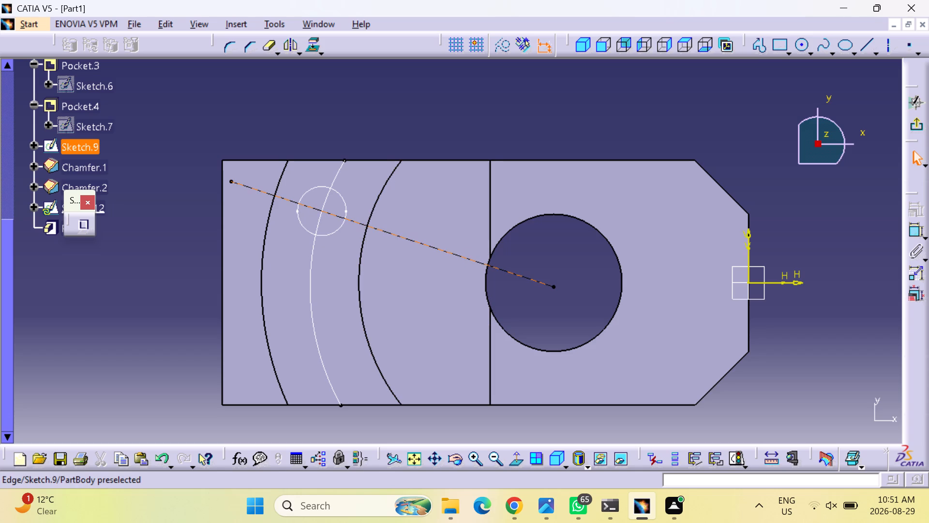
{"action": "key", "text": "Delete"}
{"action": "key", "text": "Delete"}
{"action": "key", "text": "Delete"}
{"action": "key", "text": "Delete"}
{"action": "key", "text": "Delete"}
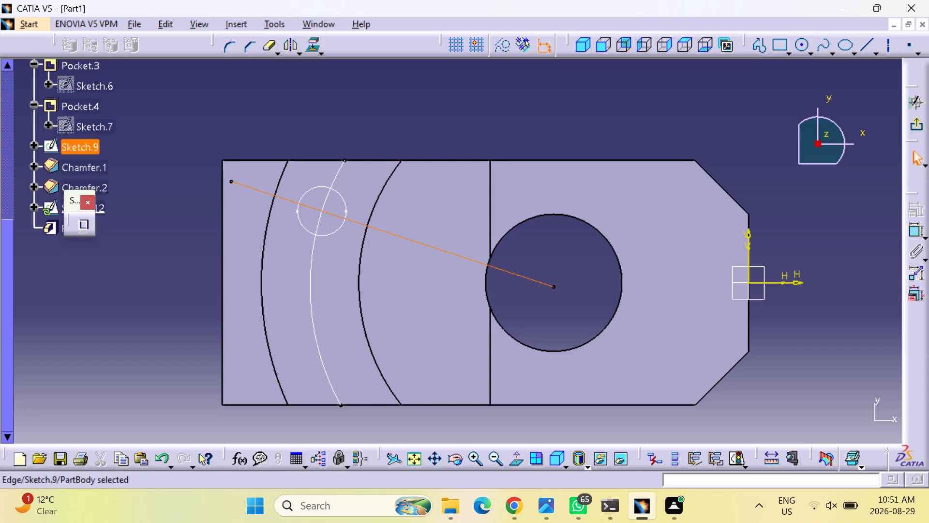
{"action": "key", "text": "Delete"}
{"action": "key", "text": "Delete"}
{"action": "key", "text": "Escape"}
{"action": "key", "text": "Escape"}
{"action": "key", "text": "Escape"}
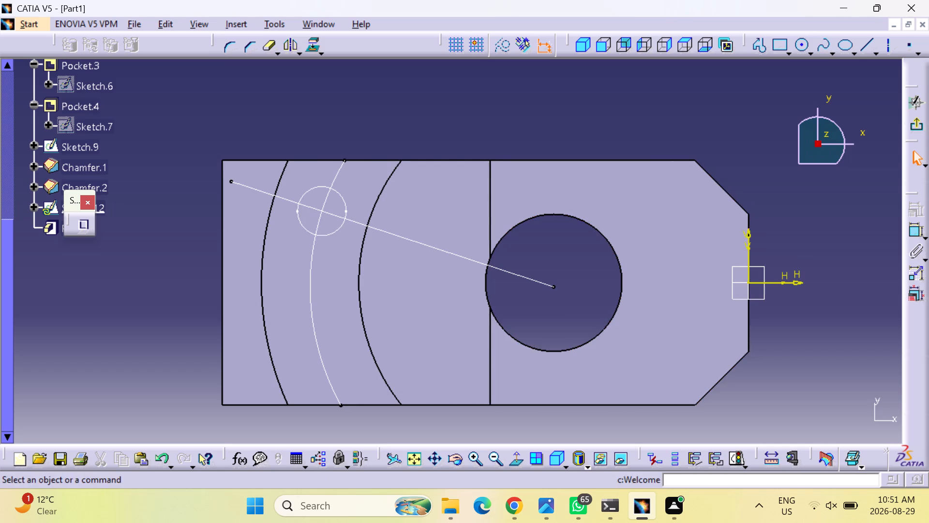
Open the 10 mm hole layout sketch for editing and constrain the angled line's end in the large hole 40 mm from the vertical axis.
{"action": "double_click", "coordinate": [458, 257]}
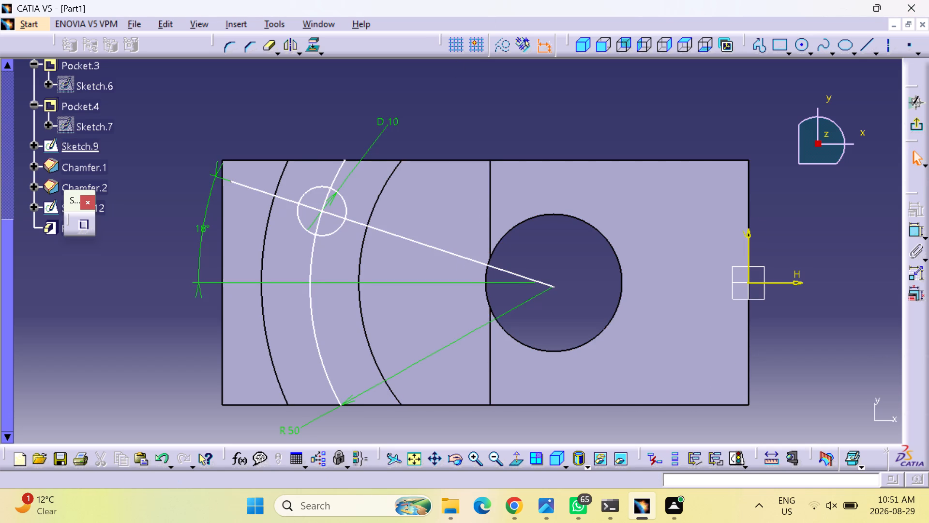
{"action": "left_click", "coordinate": [916, 231]}
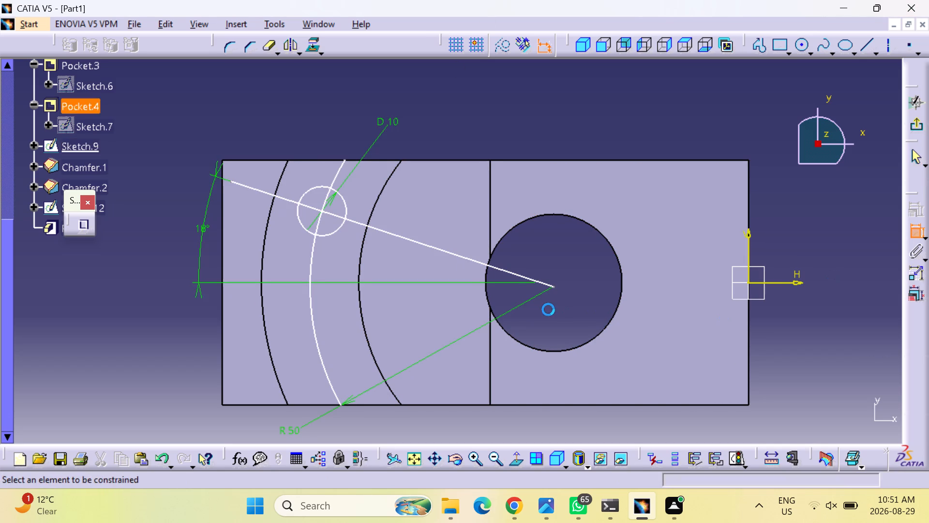
{"action": "left_click", "coordinate": [554, 286]}
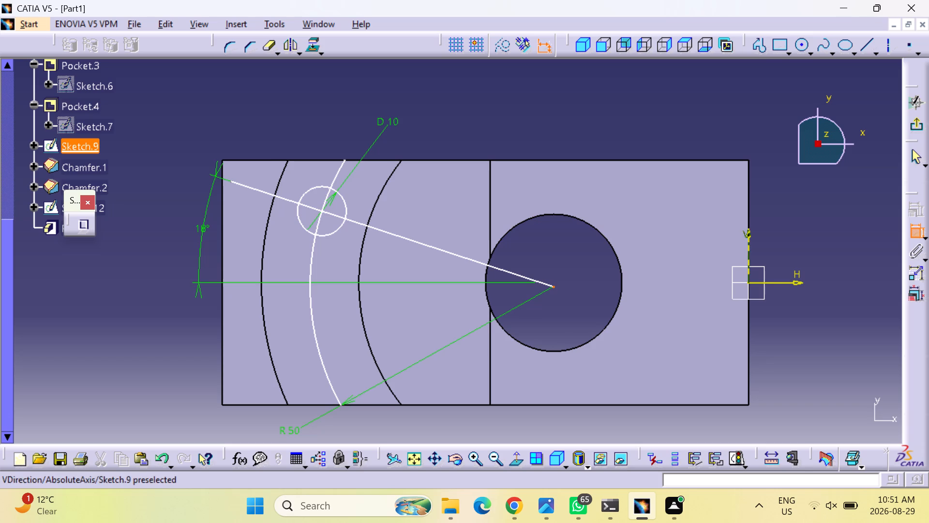
{"action": "left_click", "coordinate": [748, 256]}
{"action": "left_click", "coordinate": [659, 121]}
{"action": "double_click", "coordinate": [659, 113]}
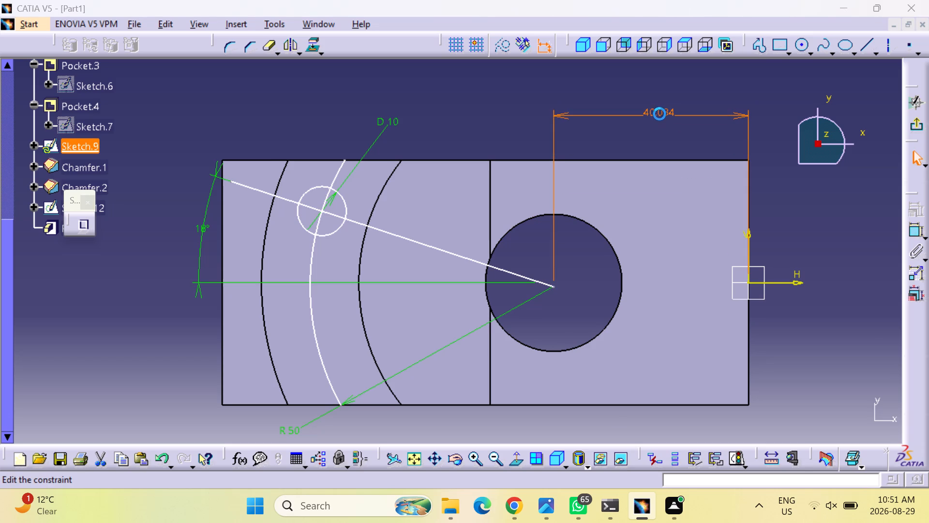
{"action": "key", "text": "4"}
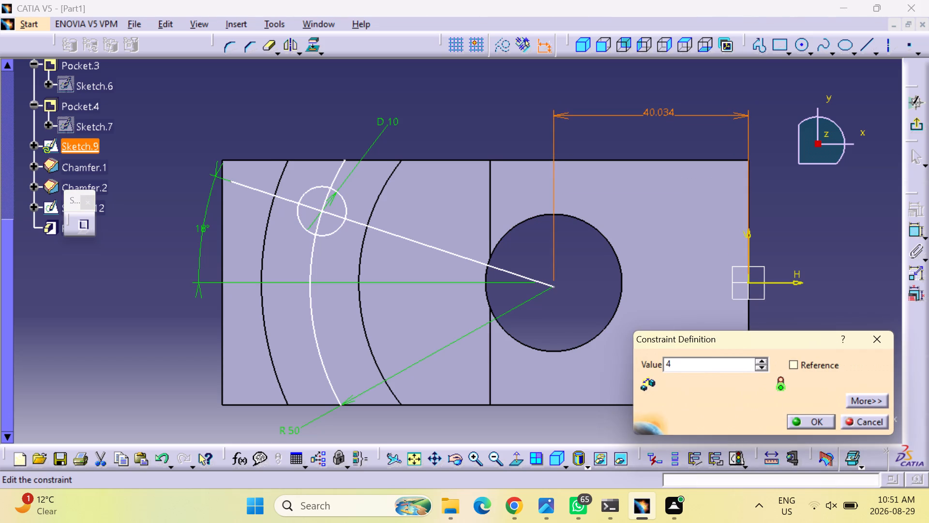
{"action": "key", "text": "0"}
{"action": "key", "text": "Return"}
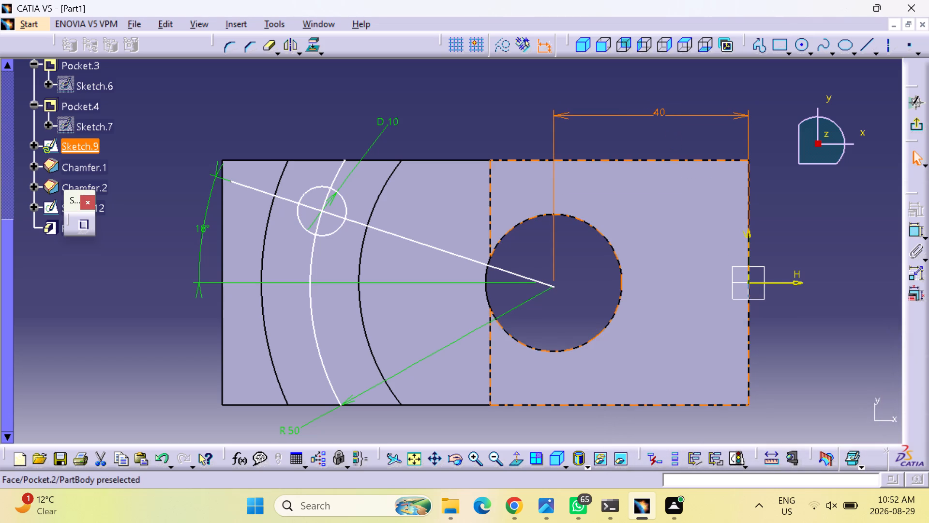
{"action": "left_click", "coordinate": [840, 199]}
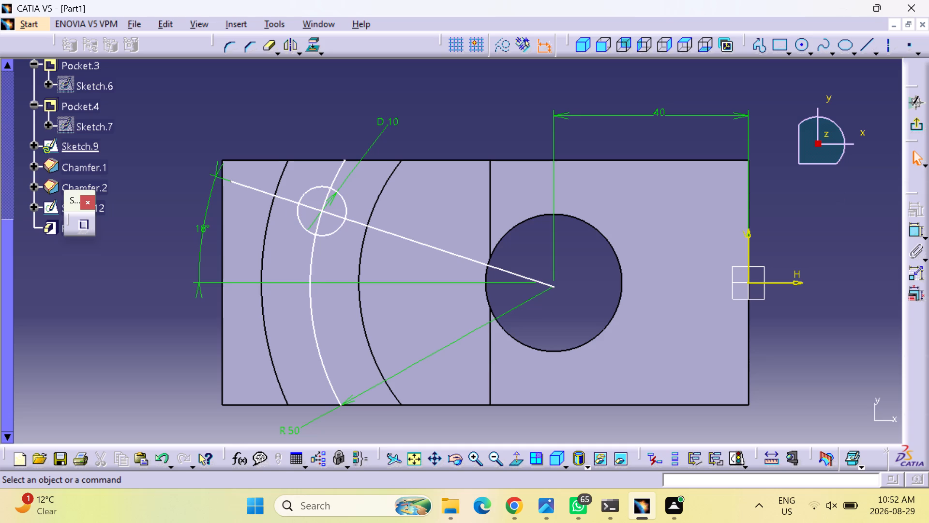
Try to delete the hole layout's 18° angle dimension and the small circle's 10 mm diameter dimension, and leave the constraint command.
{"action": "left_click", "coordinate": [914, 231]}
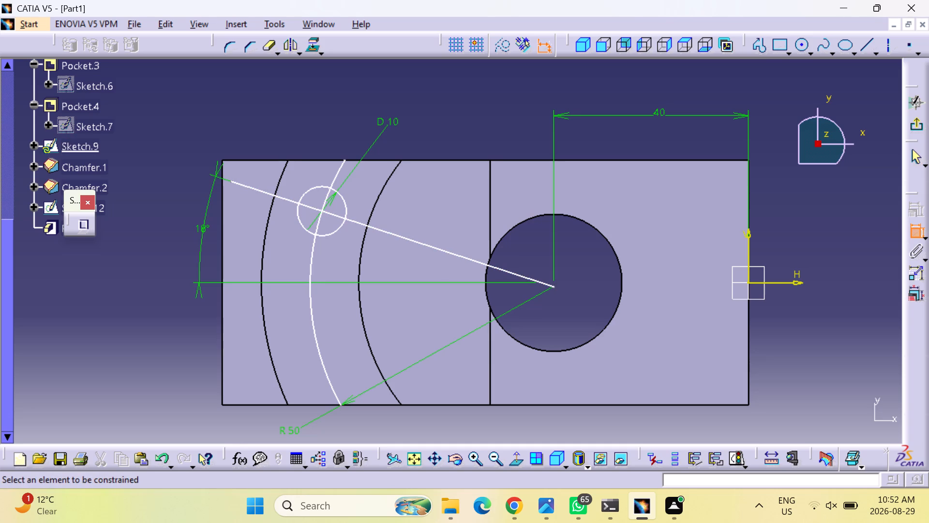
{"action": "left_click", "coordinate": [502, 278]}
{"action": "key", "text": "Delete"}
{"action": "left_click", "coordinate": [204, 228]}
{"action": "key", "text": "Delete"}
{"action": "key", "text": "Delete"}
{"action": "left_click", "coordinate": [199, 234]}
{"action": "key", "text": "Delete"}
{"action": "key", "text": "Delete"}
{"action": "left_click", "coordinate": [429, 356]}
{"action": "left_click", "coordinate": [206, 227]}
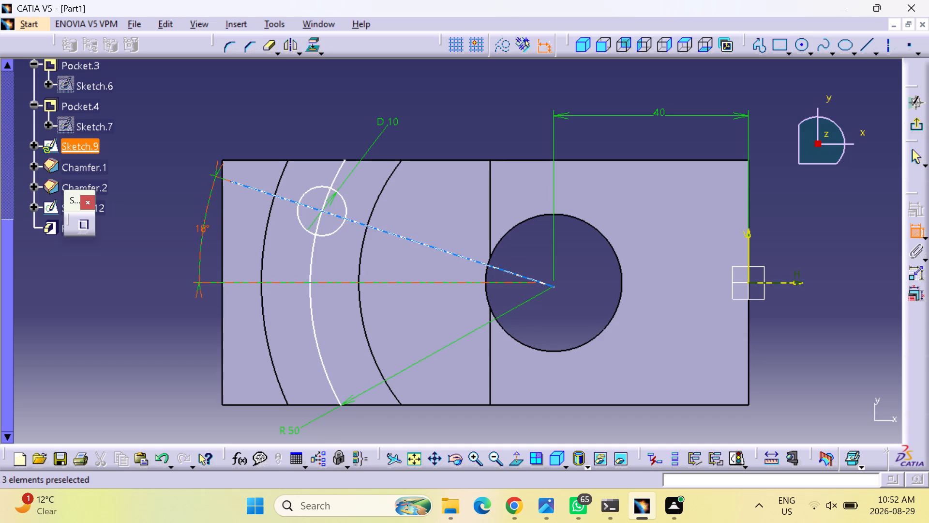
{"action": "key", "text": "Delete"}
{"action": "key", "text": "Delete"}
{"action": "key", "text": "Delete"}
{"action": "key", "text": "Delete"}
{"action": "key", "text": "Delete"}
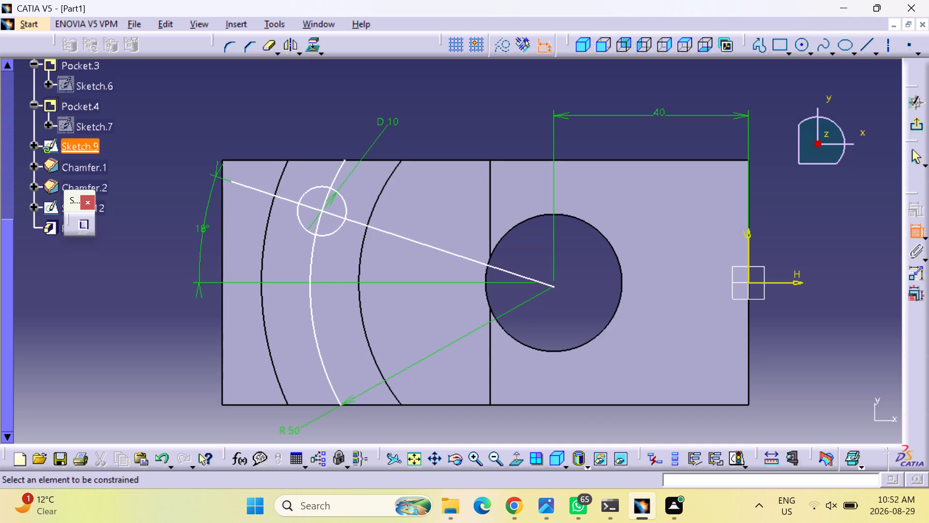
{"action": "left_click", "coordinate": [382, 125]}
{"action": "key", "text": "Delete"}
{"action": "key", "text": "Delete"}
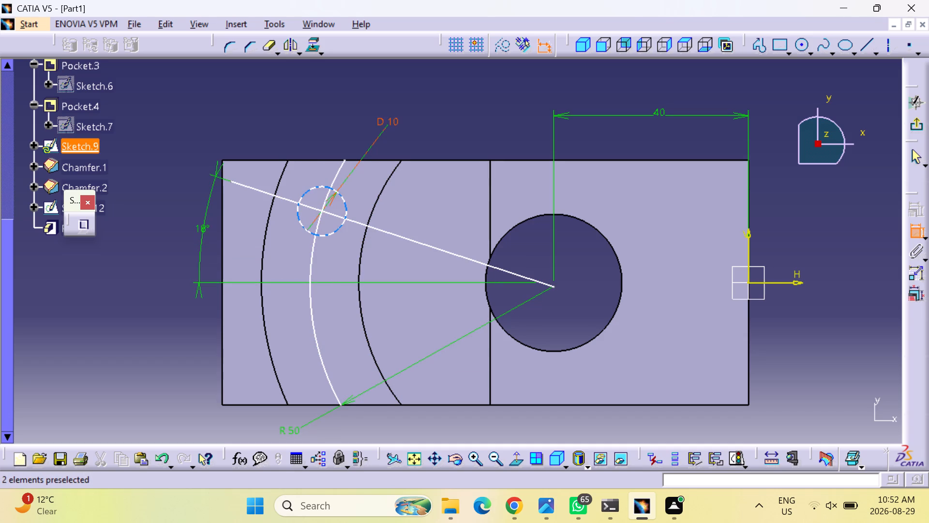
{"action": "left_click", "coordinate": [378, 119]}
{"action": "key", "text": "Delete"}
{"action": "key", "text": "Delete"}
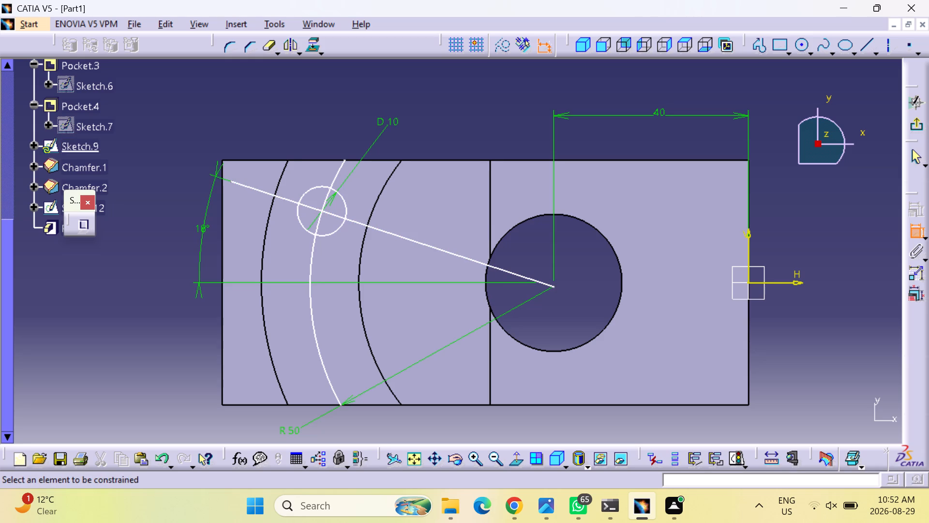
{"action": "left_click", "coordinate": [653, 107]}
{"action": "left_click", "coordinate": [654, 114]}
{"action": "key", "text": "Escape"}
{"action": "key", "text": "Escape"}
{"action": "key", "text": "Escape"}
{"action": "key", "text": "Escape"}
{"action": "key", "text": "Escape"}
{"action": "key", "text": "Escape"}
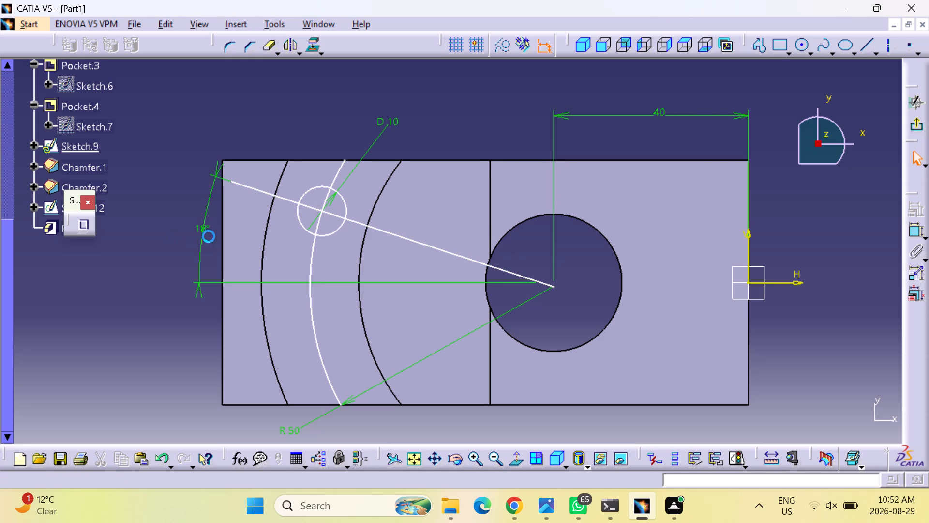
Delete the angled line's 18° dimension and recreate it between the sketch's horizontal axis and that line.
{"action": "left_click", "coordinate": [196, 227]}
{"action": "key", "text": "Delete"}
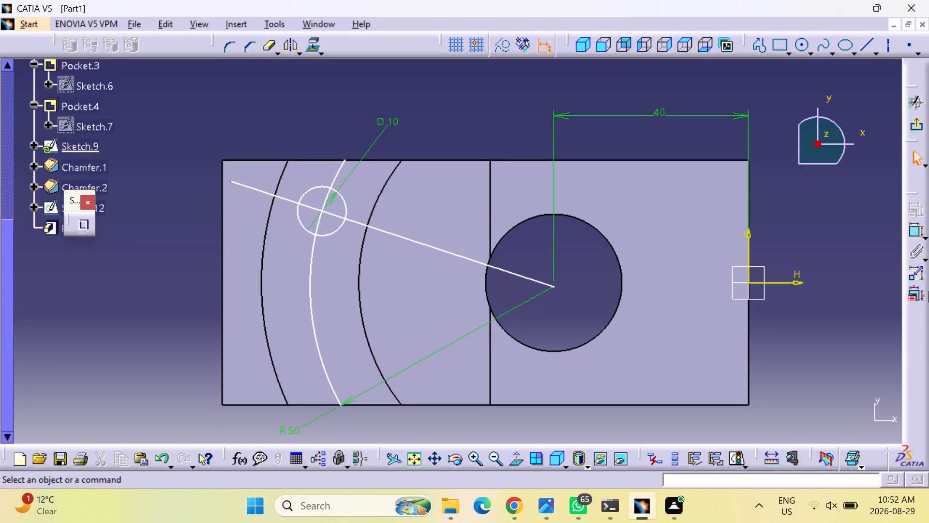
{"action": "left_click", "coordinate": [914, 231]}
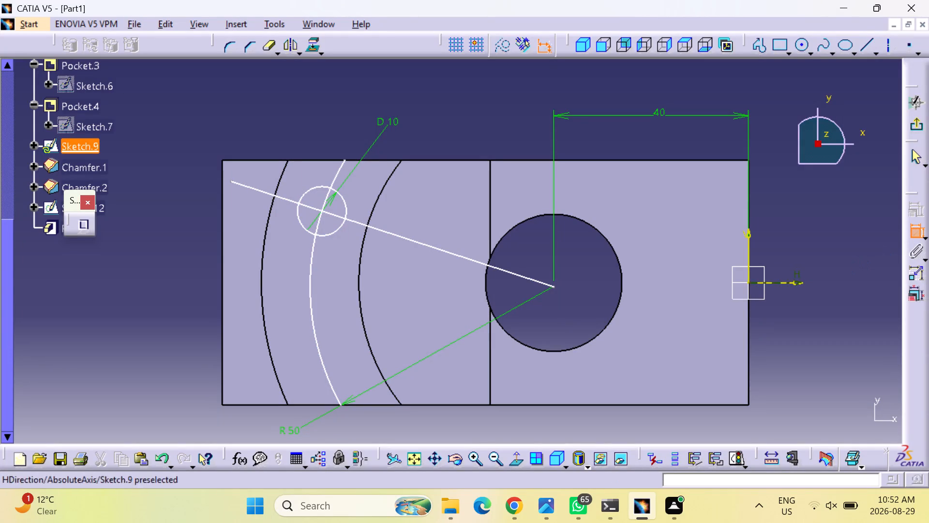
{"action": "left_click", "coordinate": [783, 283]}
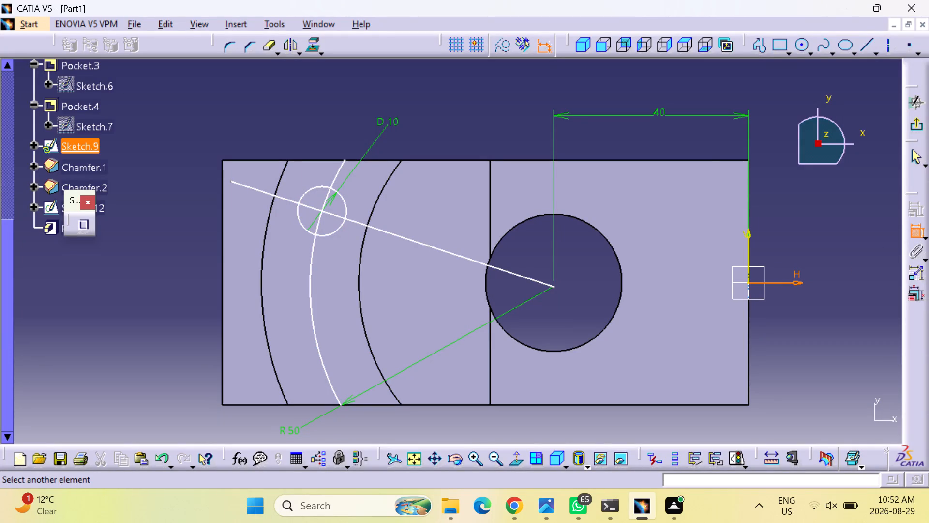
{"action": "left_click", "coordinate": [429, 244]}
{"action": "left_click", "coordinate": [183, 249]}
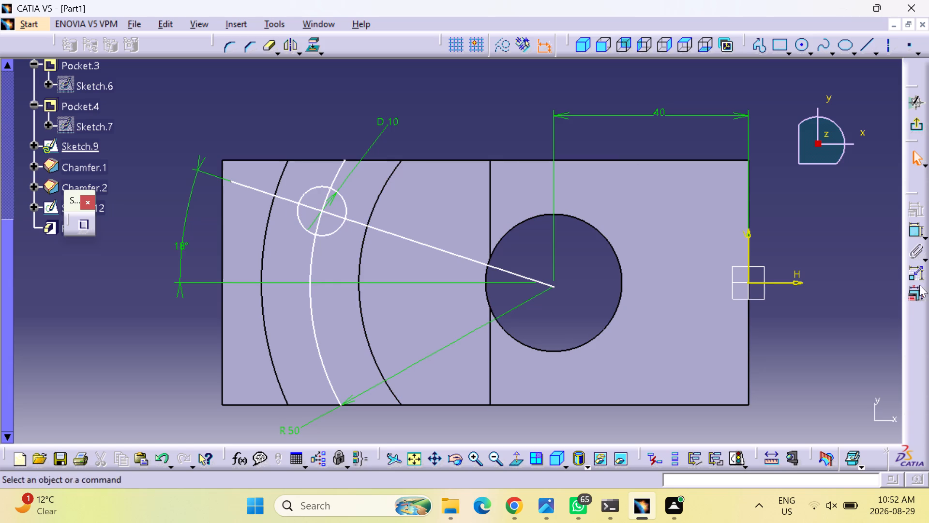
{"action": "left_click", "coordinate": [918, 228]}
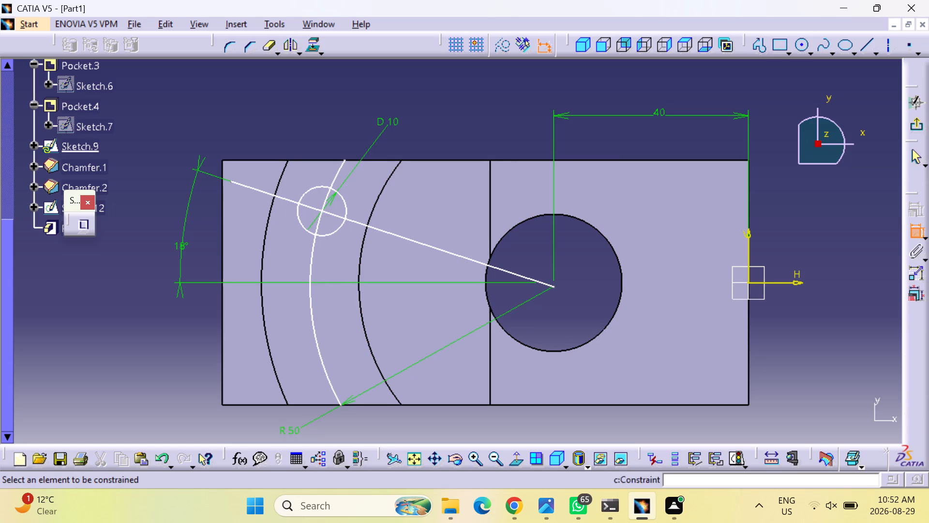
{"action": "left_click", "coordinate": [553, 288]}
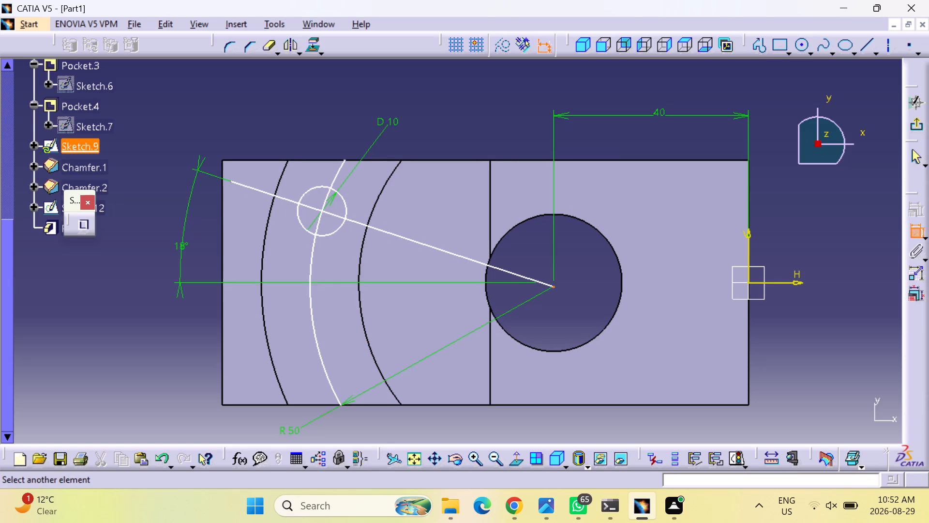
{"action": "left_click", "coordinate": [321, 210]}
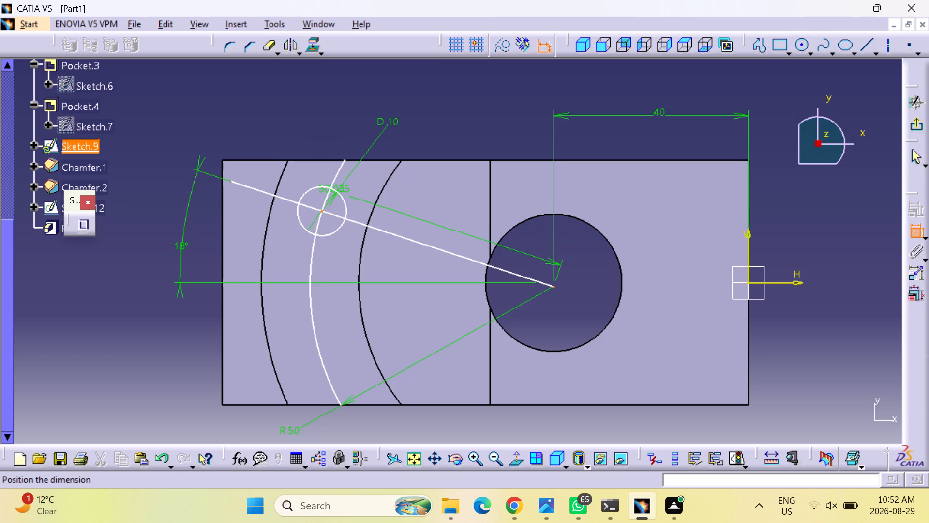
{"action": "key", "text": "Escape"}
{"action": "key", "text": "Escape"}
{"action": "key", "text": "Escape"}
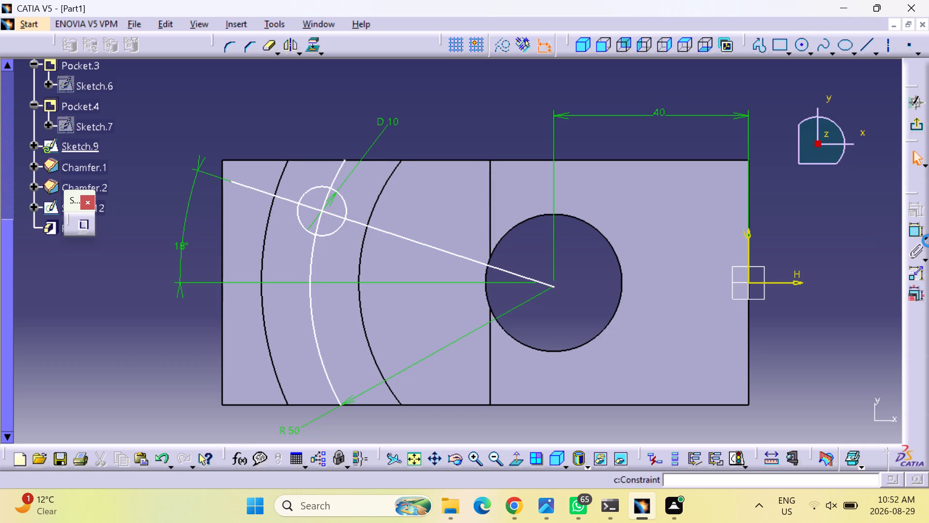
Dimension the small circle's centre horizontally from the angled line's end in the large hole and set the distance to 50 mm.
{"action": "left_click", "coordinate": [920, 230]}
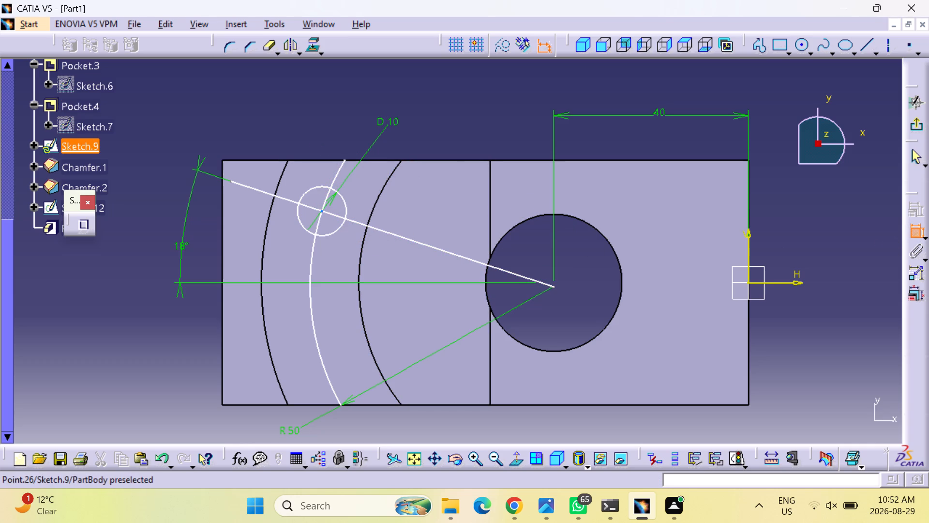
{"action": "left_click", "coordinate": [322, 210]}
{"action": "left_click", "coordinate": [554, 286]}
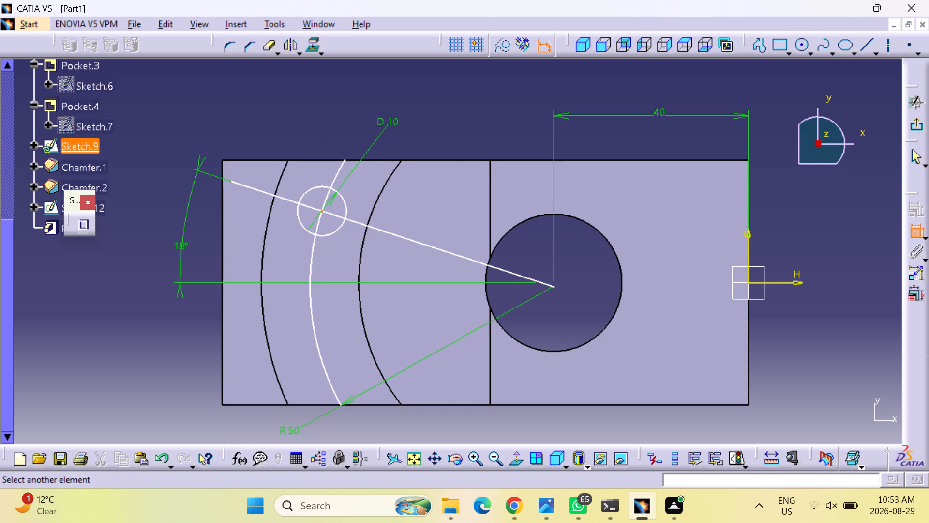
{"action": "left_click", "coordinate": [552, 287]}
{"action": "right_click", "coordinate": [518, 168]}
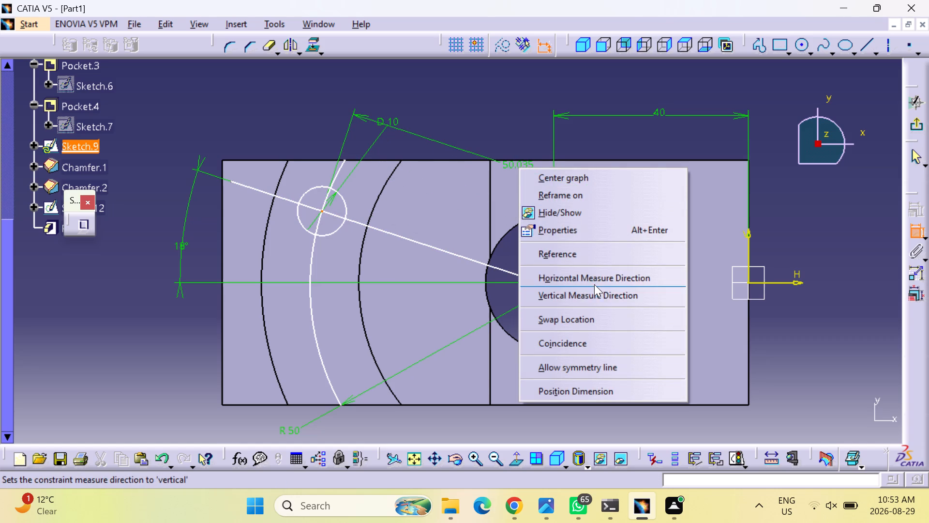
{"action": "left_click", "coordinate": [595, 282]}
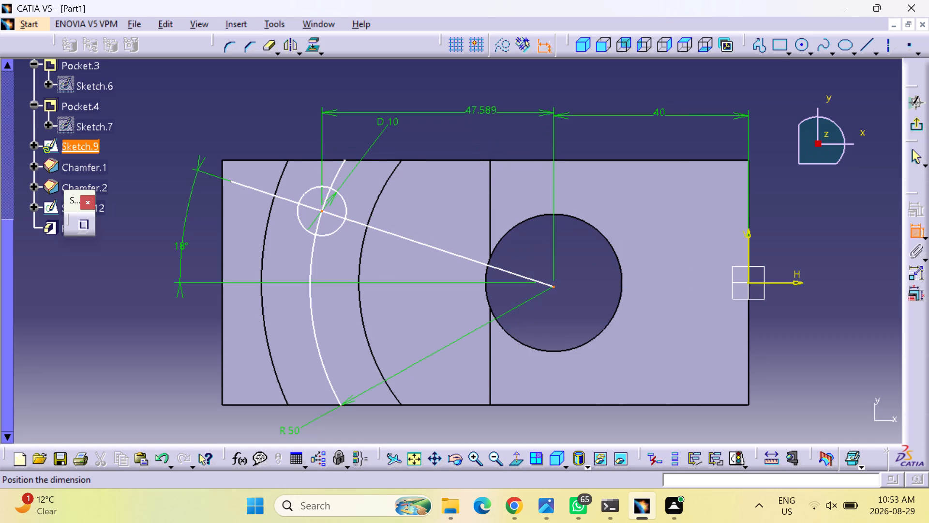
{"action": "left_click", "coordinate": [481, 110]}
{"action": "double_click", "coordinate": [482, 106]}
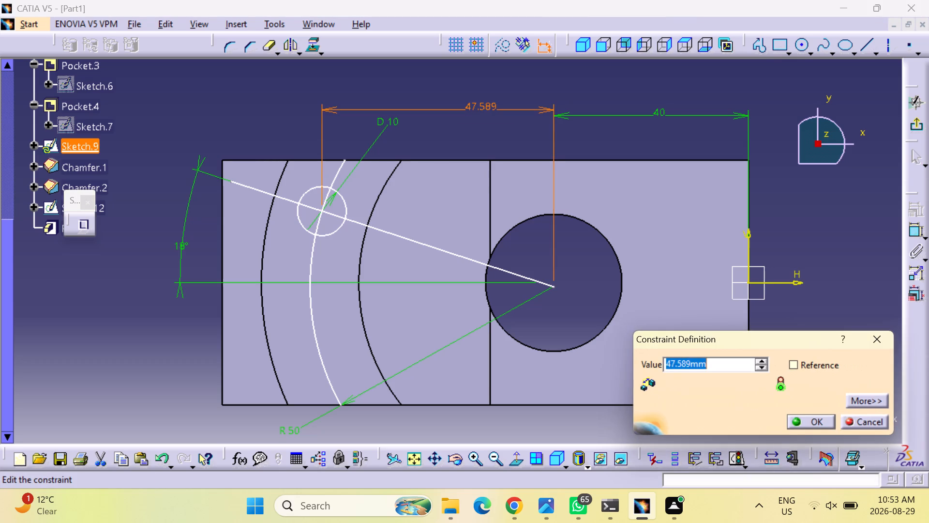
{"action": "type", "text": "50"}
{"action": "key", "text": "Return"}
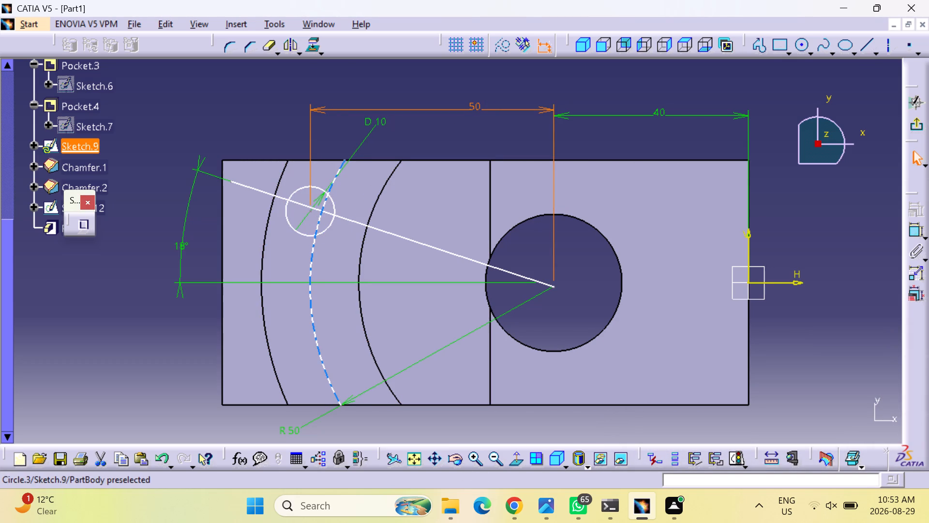
Shift the layout arc slightly toward the block's far end, and move the 10 mm circle slightly along the block's width.
{"action": "left_click_drag", "start_coordinate": [314, 254], "coordinate": [313, 254]}
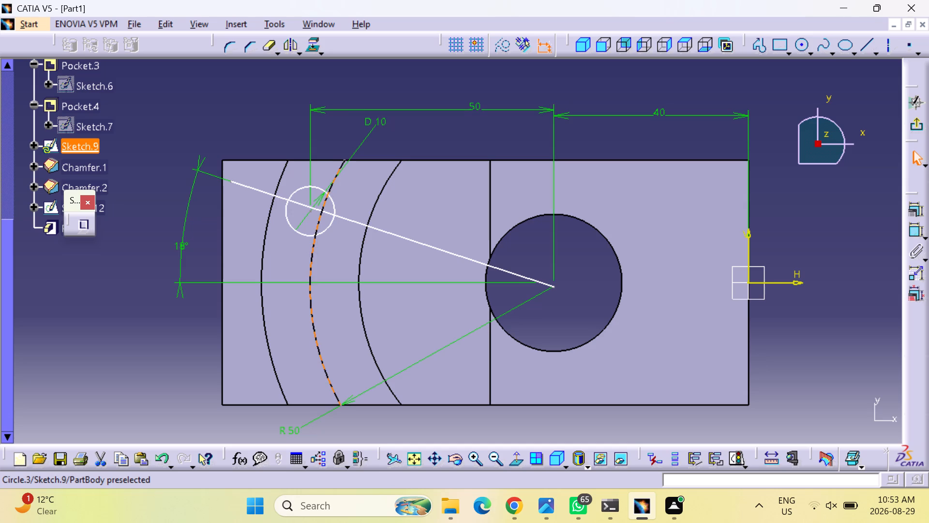
{"action": "left_click_drag", "start_coordinate": [313, 254], "coordinate": [302, 246]}
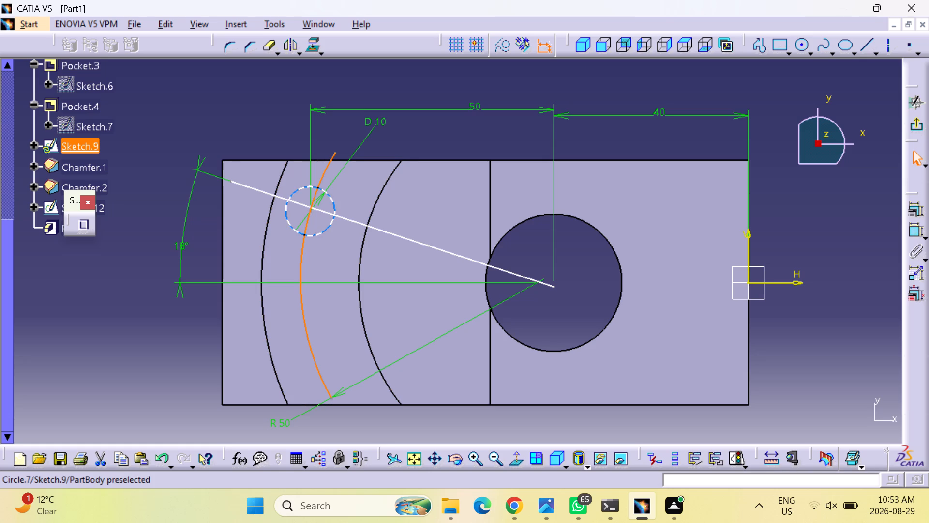
{"action": "left_click_drag", "start_coordinate": [325, 231], "coordinate": [347, 244]}
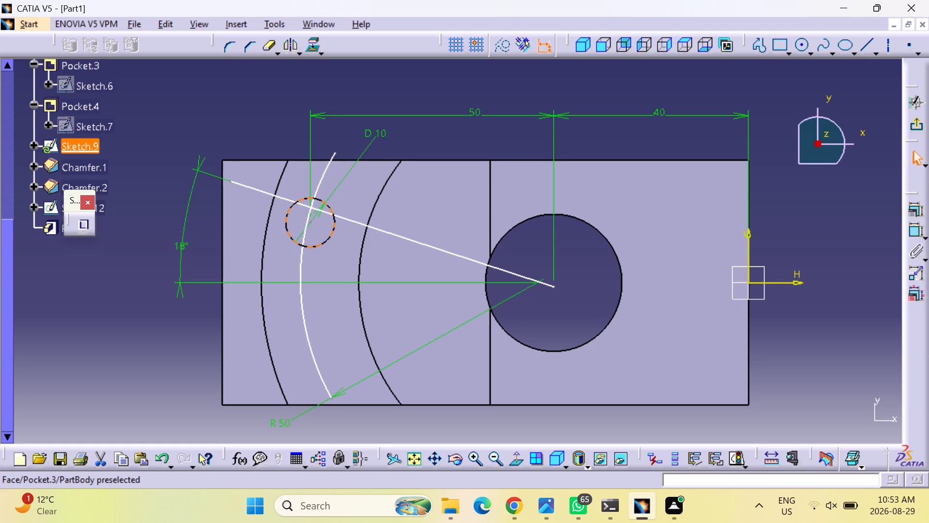
Delete the arc's radius dimension, the 10 mm circle, the angled line, the 50 mm distance and the circle's leftover centre point.
{"action": "left_click", "coordinate": [283, 424]}
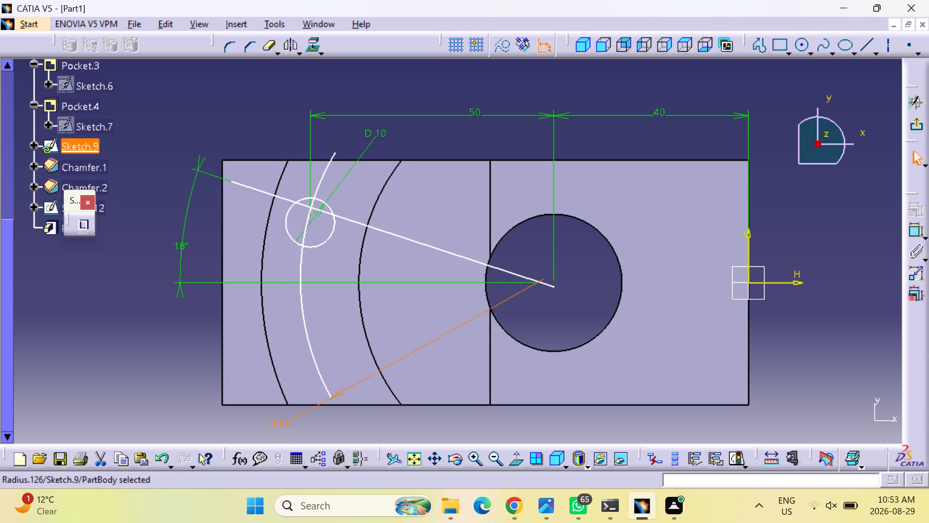
{"action": "key", "text": "Delete"}
{"action": "left_click", "coordinate": [330, 236]}
{"action": "key", "text": "Delete"}
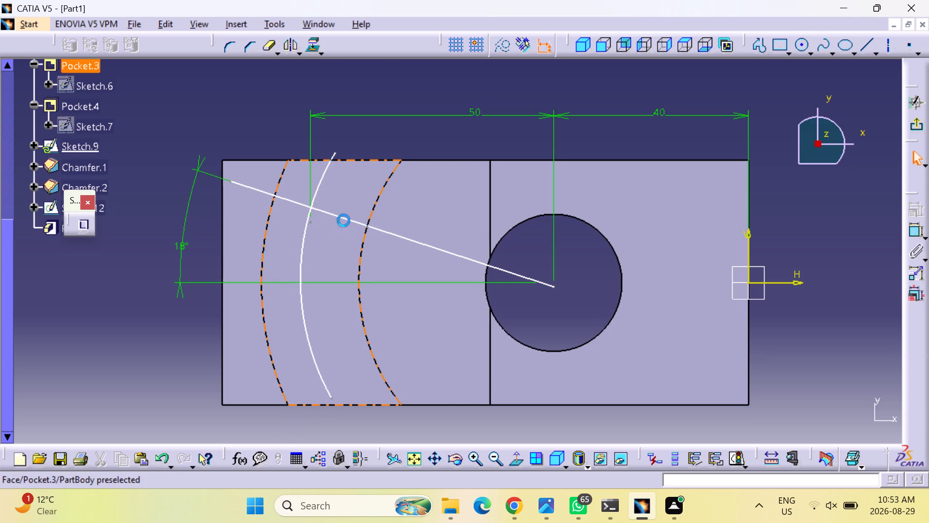
{"action": "left_click", "coordinate": [341, 217]}
{"action": "key", "text": "Delete"}
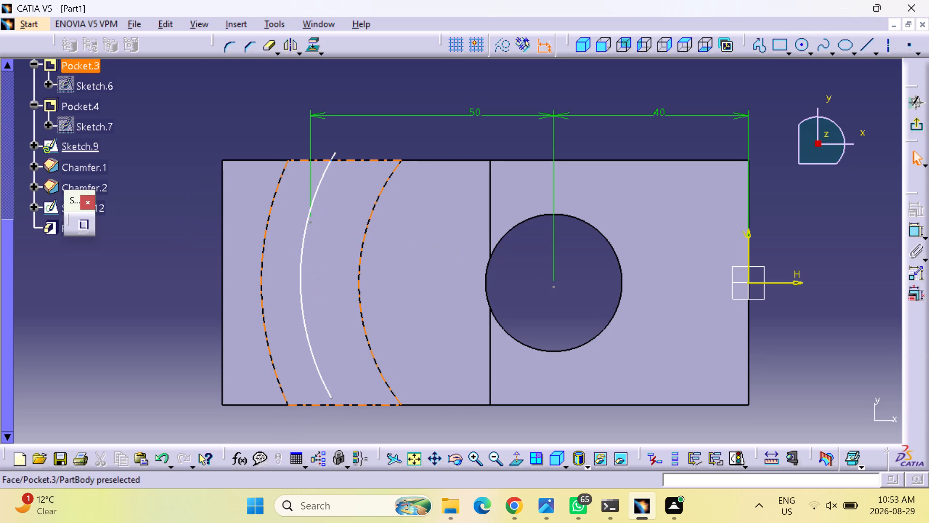
{"action": "left_click", "coordinate": [477, 111]}
{"action": "key", "text": "Delete"}
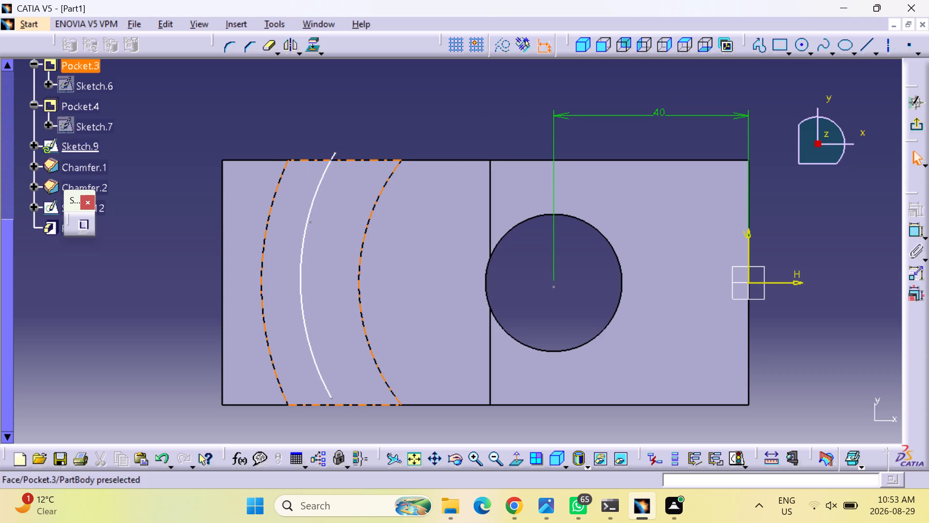
{"action": "left_click", "coordinate": [311, 219]}
{"action": "key", "text": "Delete"}
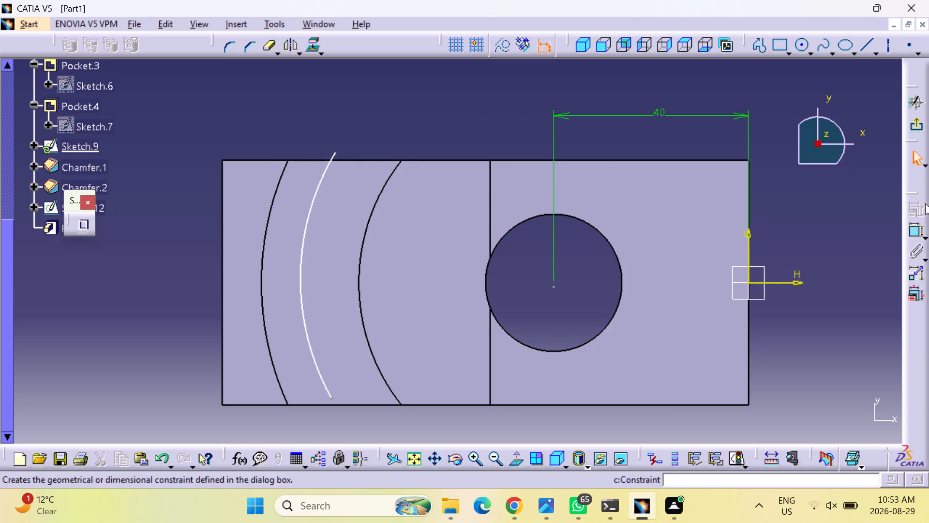
Constrain the layout arc with a 50 mm radius dimension and make both its ends coincident with the block's long edges.
{"action": "left_click", "coordinate": [919, 232]}
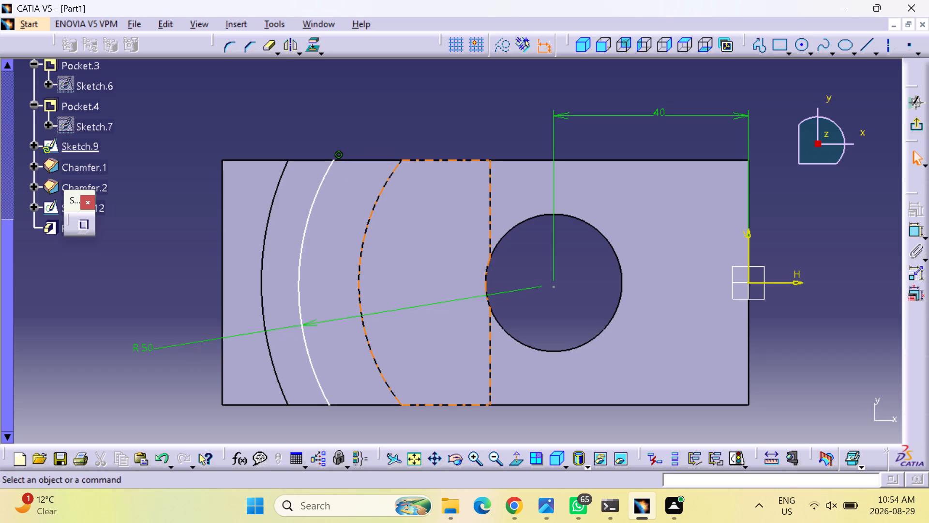
{"action": "left_click", "coordinate": [913, 232]}
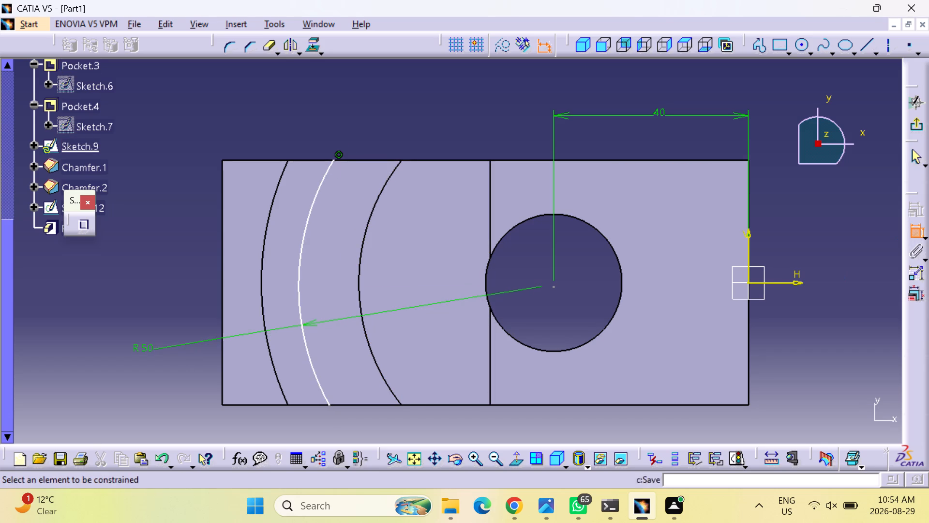
{"action": "left_click", "coordinate": [328, 408]}
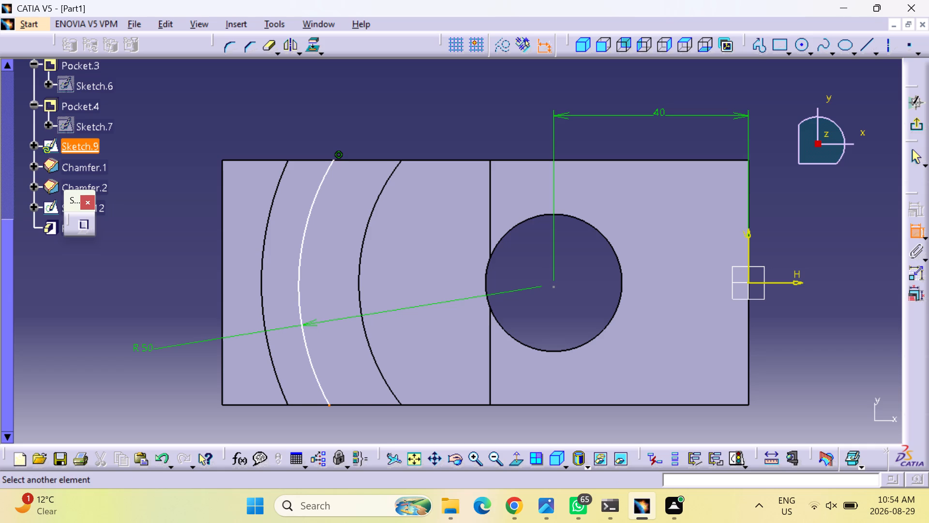
{"action": "left_click", "coordinate": [336, 403]}
{"action": "right_click", "coordinate": [336, 402]}
{"action": "left_click", "coordinate": [372, 394]}
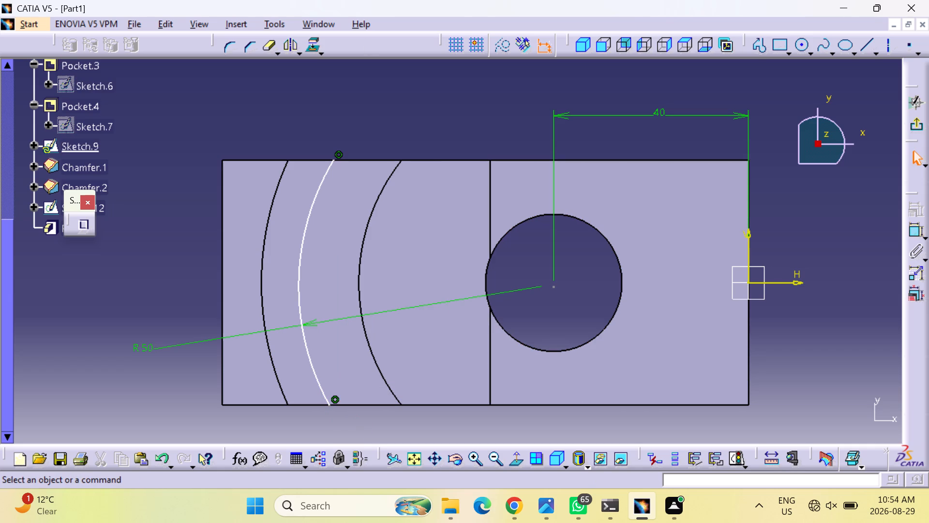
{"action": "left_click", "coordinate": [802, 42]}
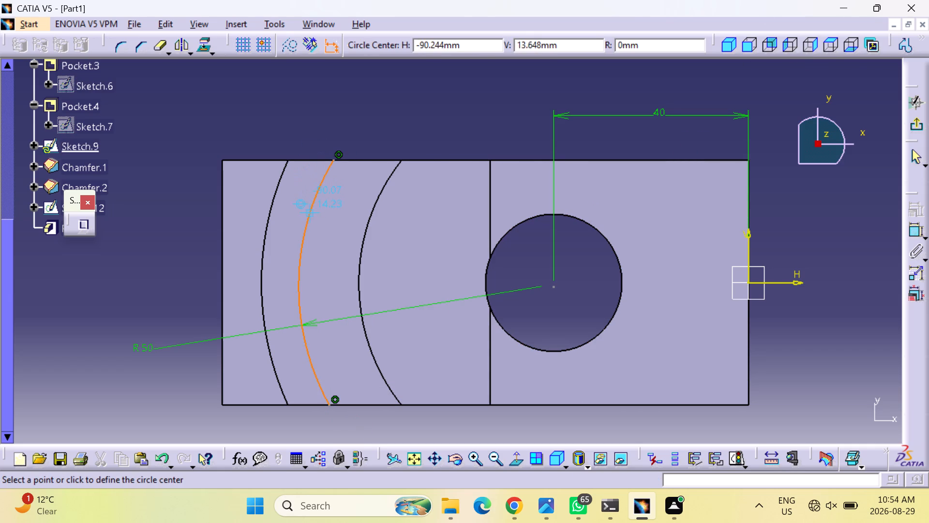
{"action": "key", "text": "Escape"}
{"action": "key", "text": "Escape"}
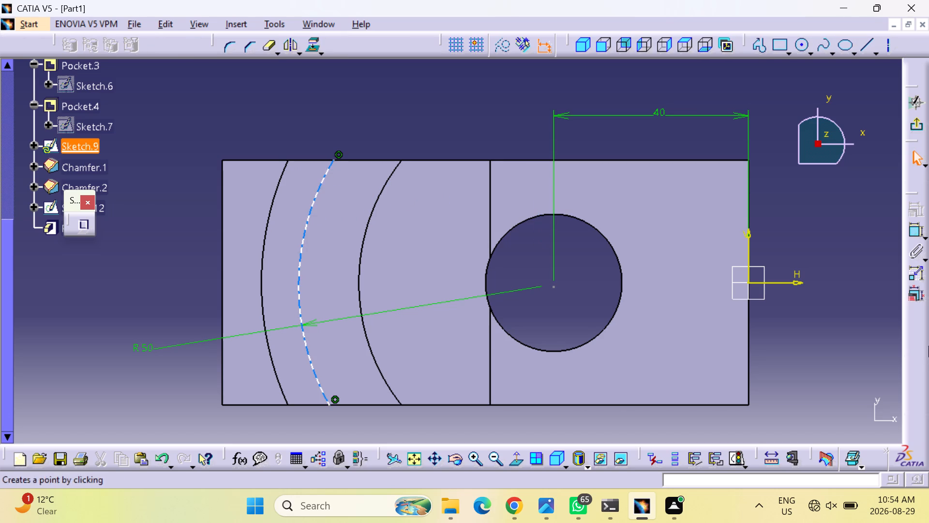
Draw a circle of about 3.3 mm radius centred on the upper half of the layout arc.
{"action": "left_click", "coordinate": [803, 42]}
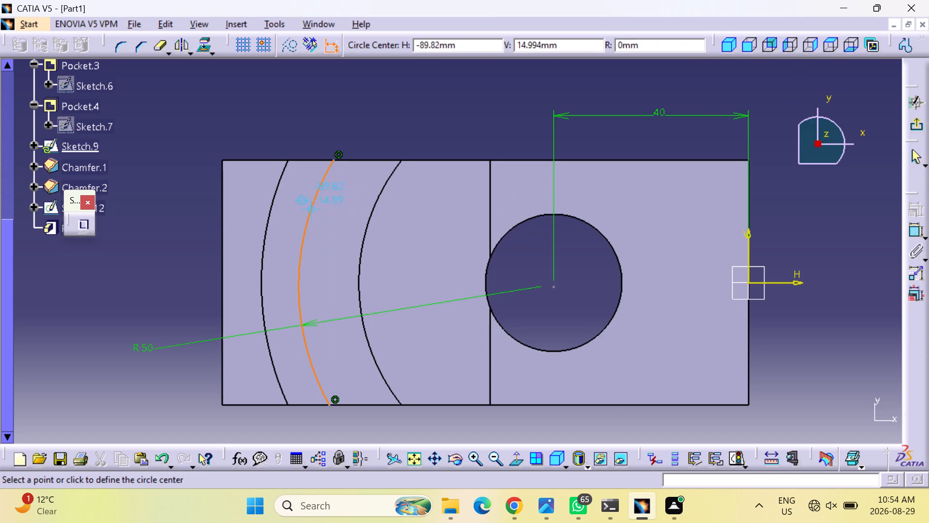
{"action": "left_click", "coordinate": [306, 223]}
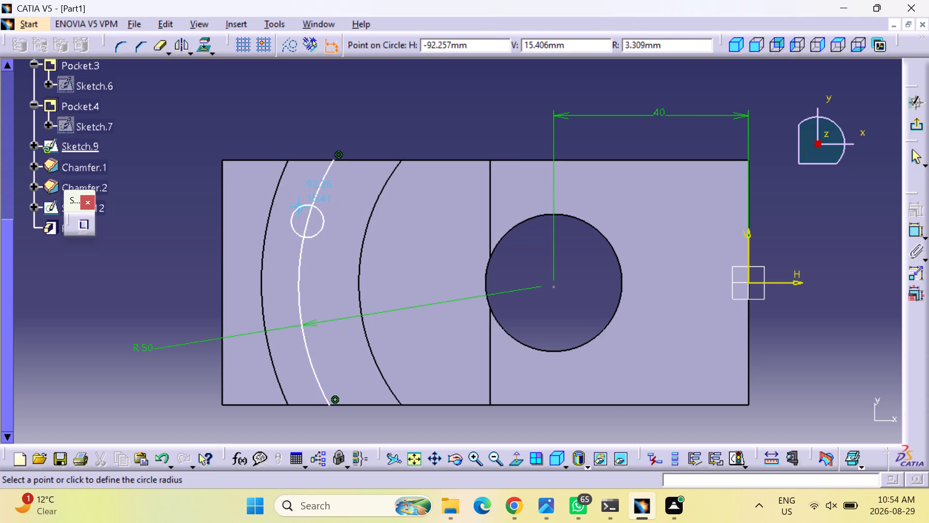
{"action": "left_click", "coordinate": [299, 205]}
Dimension the small circle's diameter and set it to 10 mm.
{"action": "left_click", "coordinate": [917, 231]}
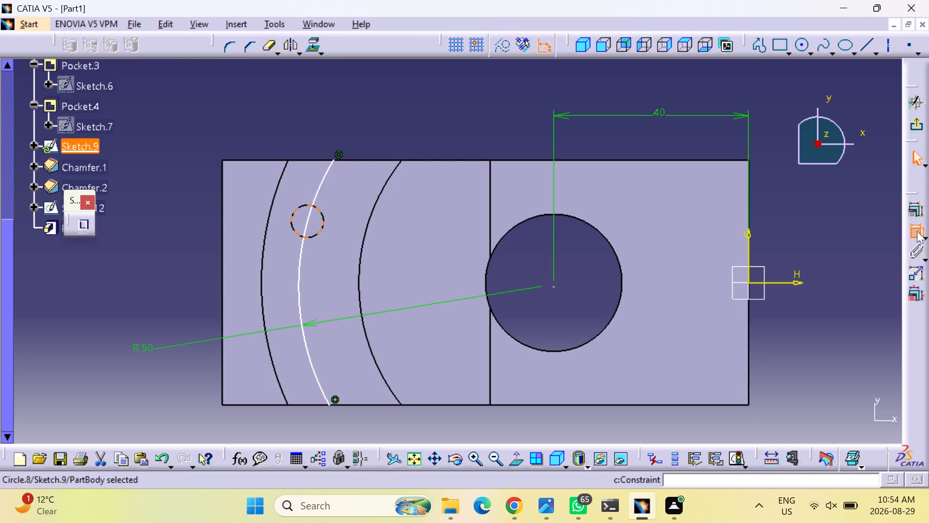
{"action": "left_click", "coordinate": [306, 136]}
{"action": "double_click", "coordinate": [306, 132]}
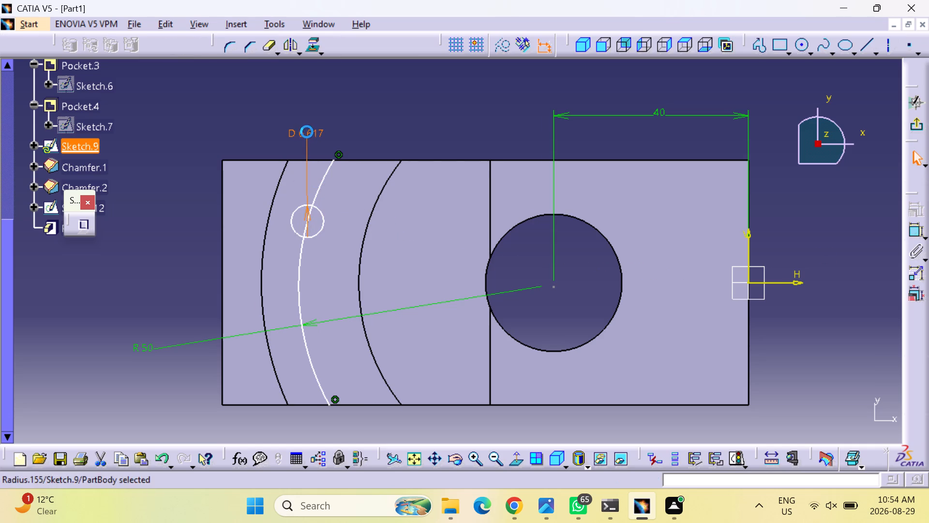
{"action": "type", "text": "10"}
{"action": "key", "text": "Return"}
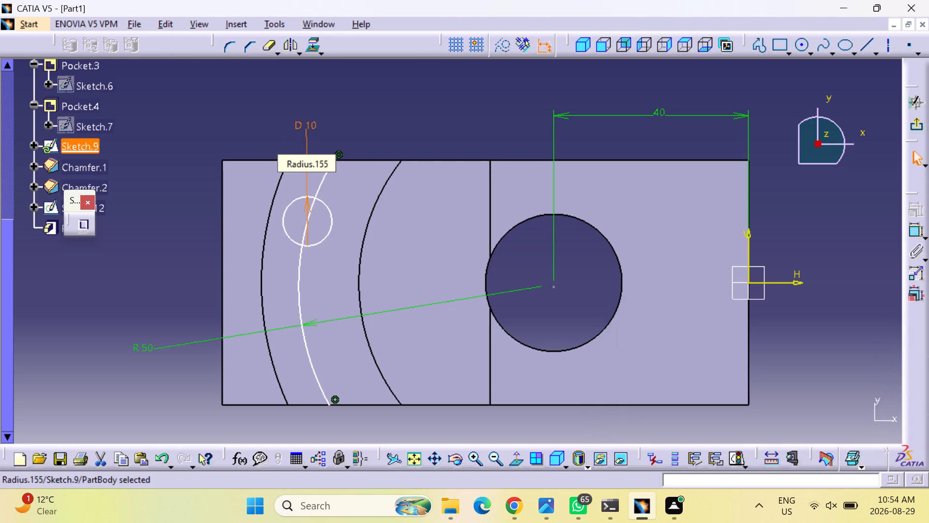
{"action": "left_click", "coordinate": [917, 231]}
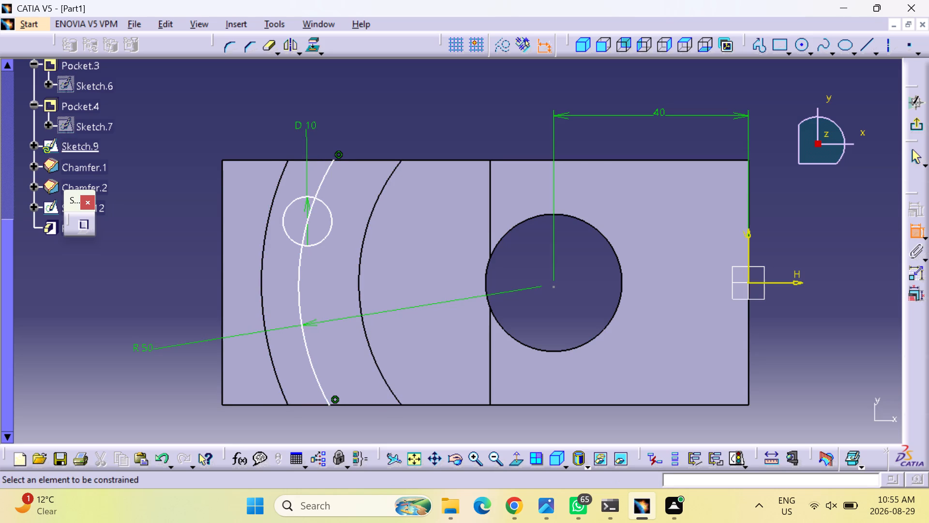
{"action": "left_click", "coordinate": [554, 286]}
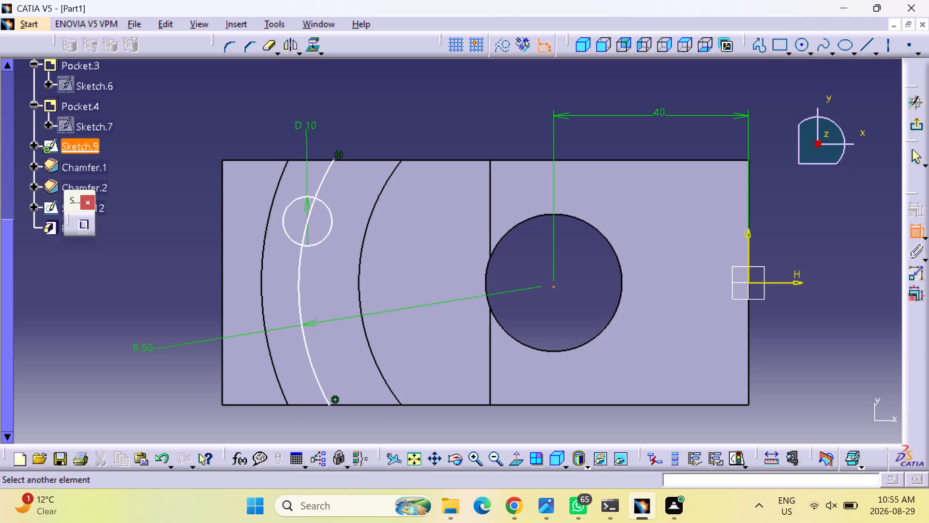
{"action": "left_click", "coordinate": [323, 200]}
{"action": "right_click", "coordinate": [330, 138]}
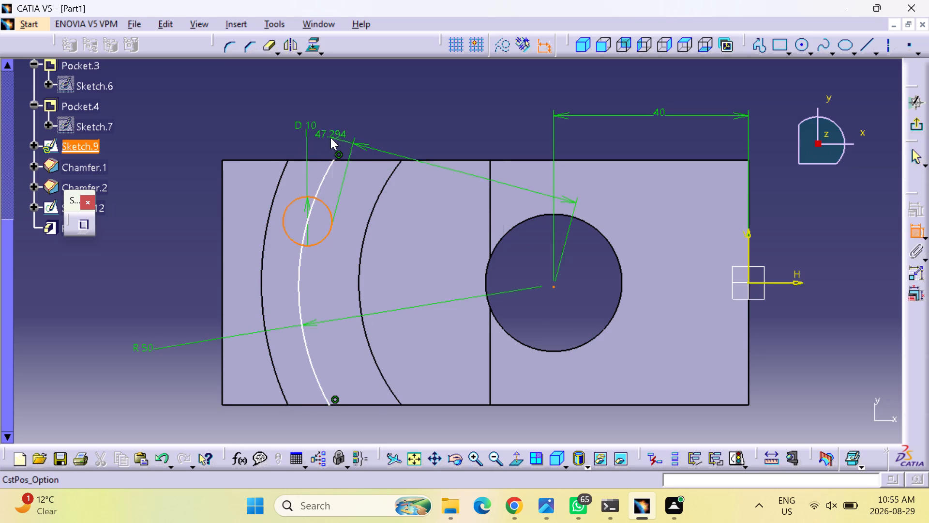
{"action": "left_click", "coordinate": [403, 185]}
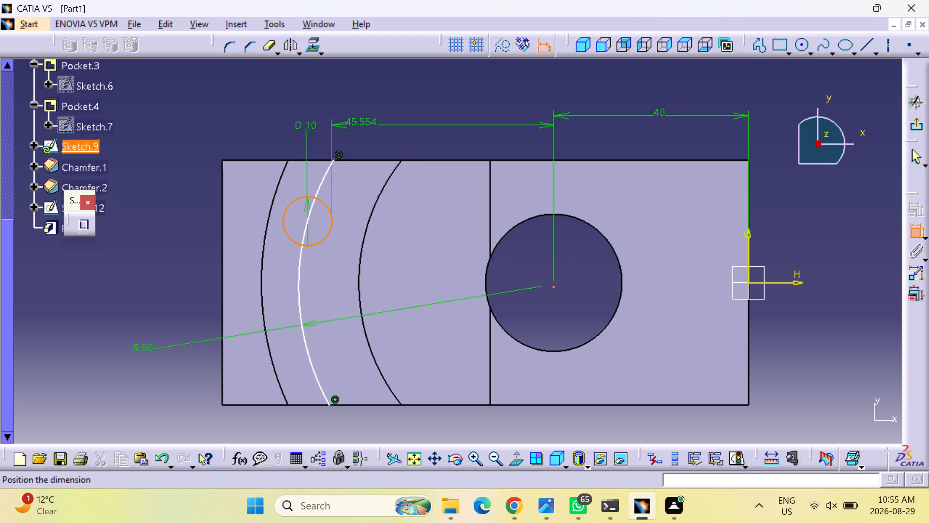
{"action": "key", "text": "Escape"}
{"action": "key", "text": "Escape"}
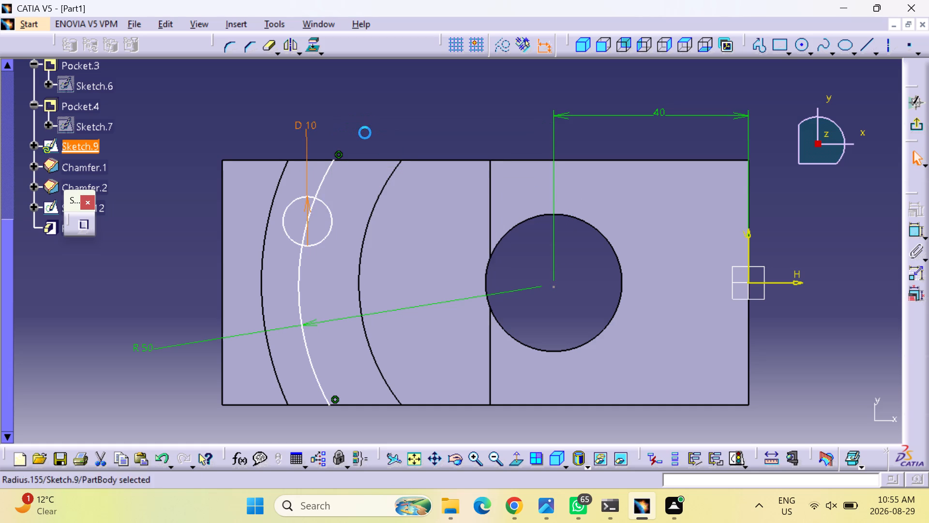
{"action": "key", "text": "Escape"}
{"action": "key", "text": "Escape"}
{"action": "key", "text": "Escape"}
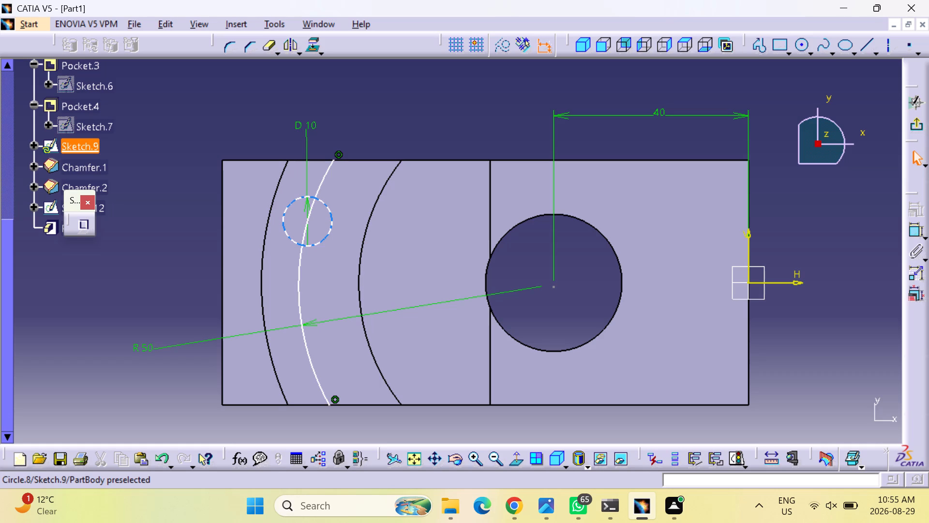
Move the 10 mm circle slightly toward the large hole and the block's centreline, off the layout arc.
{"action": "left_click_drag", "start_coordinate": [329, 234], "coordinate": [337, 214]}
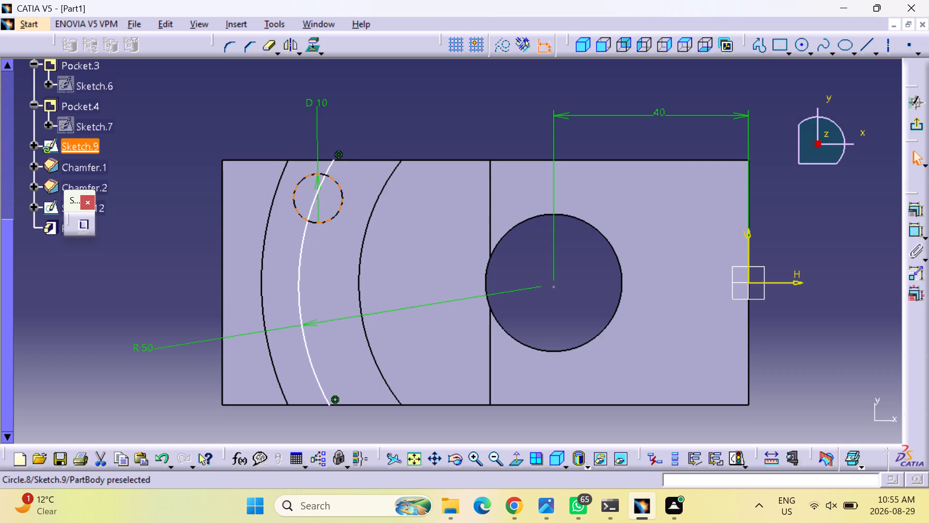
{"action": "left_click_drag", "start_coordinate": [337, 214], "coordinate": [337, 246]}
{"action": "left_click", "coordinate": [337, 246]}
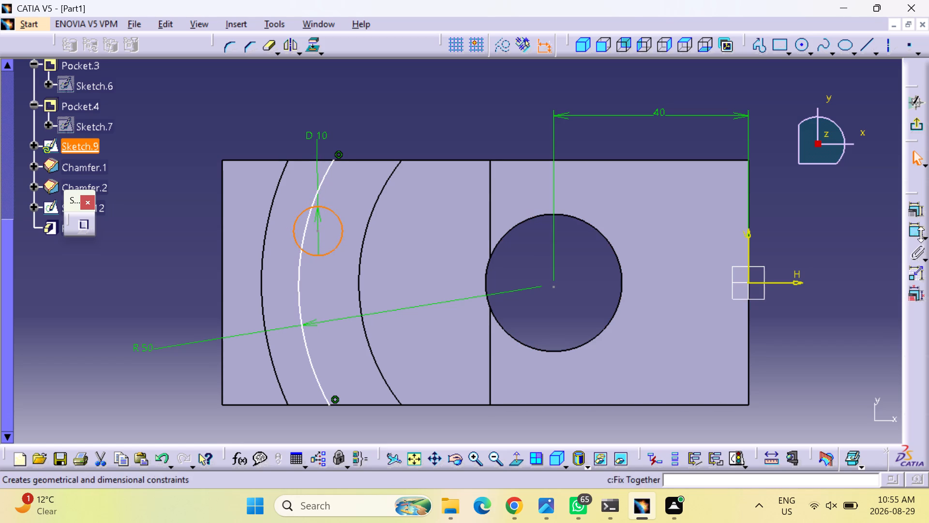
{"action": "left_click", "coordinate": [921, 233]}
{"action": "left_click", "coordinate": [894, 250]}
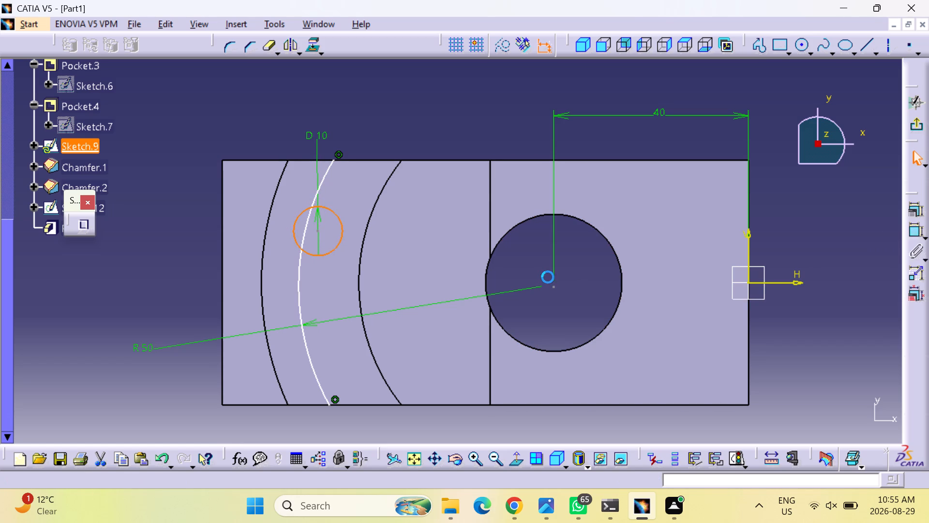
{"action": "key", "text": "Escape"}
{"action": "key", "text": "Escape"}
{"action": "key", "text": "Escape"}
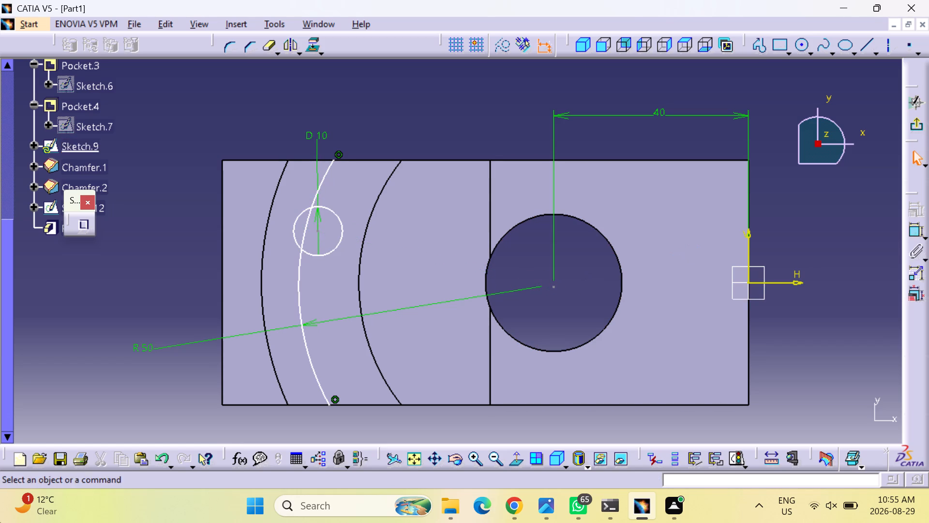
Dimension the 10 mm circle's centre horizontally from the point in the large hole and set the distance to 50 mm.
{"action": "left_click", "coordinate": [917, 230]}
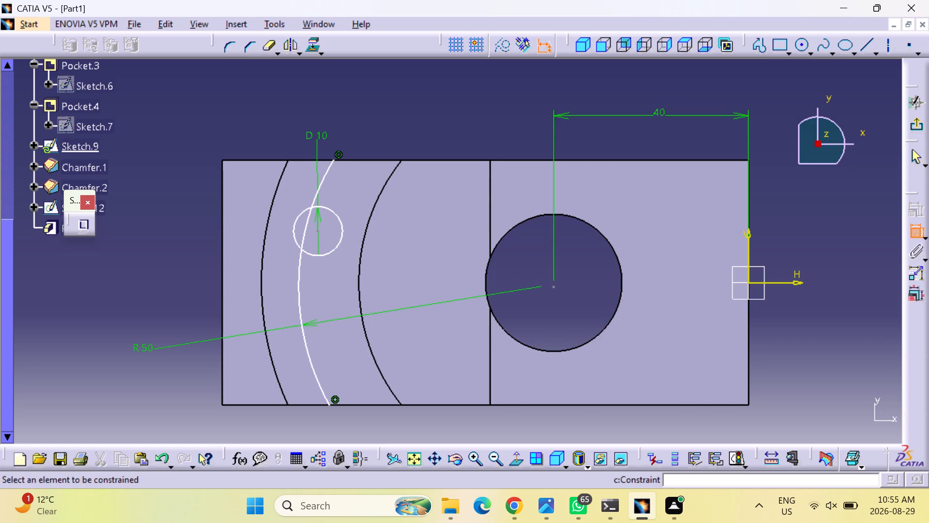
{"action": "left_click", "coordinate": [556, 287]}
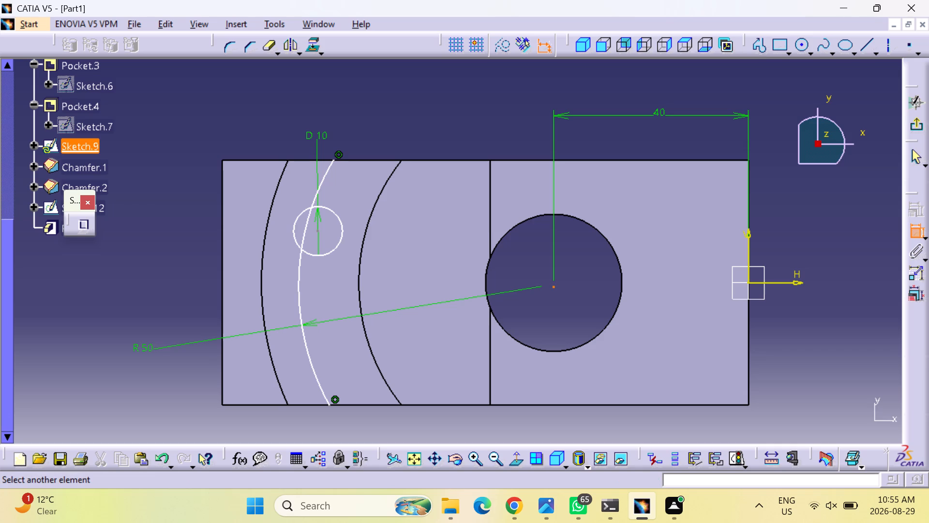
{"action": "left_click", "coordinate": [319, 231]}
{"action": "right_click", "coordinate": [404, 132]}
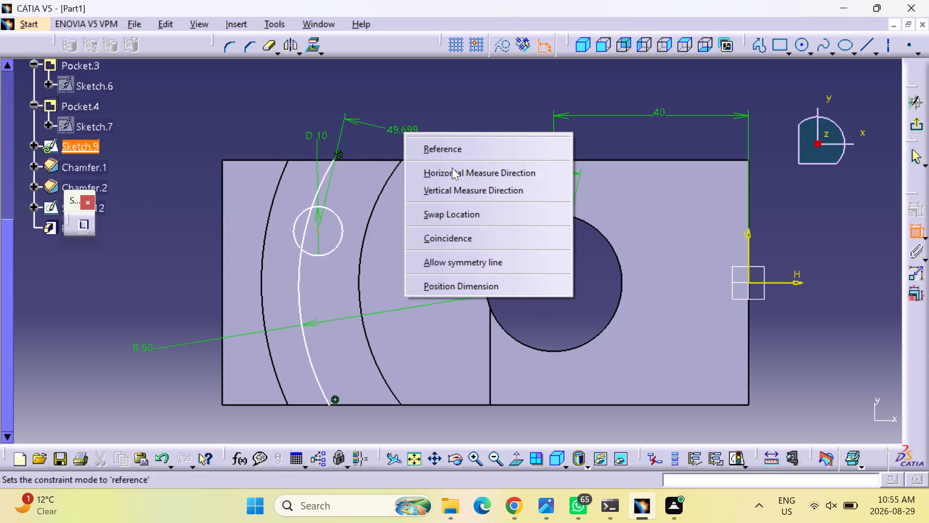
{"action": "left_click", "coordinate": [492, 178]}
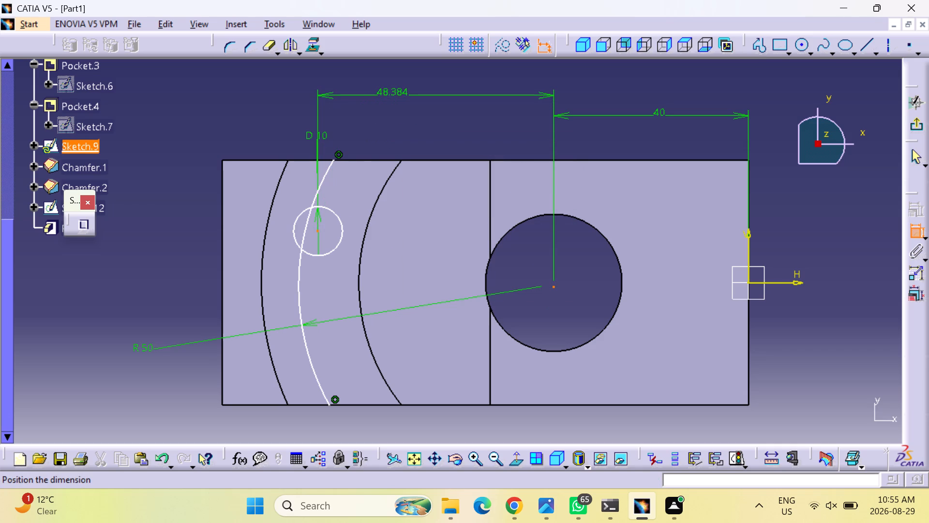
{"action": "left_click", "coordinate": [394, 98]}
{"action": "double_click", "coordinate": [400, 92]}
{"action": "type", "text": "50"}
{"action": "key", "text": "Return"}
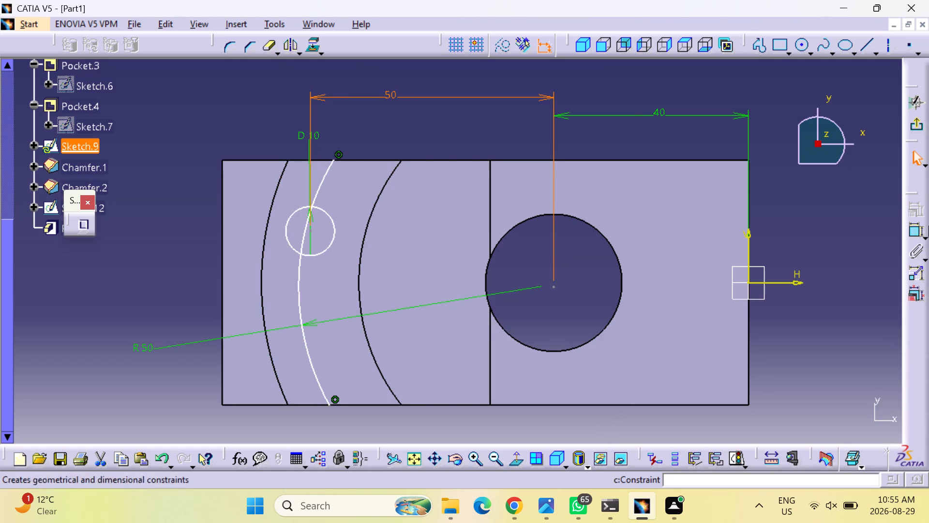
Make the 10 mm circle's centre coincident with the layout arc.
{"action": "left_click", "coordinate": [913, 231]}
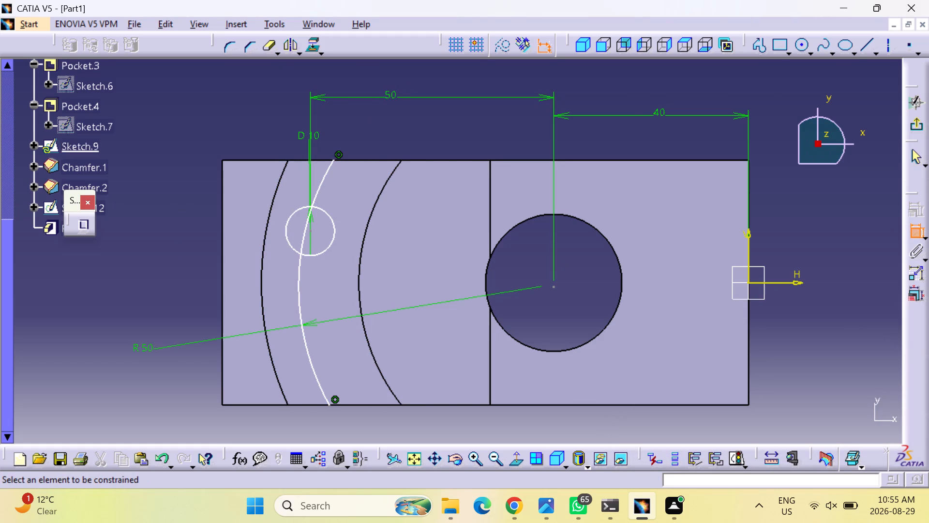
{"action": "left_click", "coordinate": [309, 231]}
{"action": "left_click", "coordinate": [302, 235]}
{"action": "right_click", "coordinate": [311, 238]}
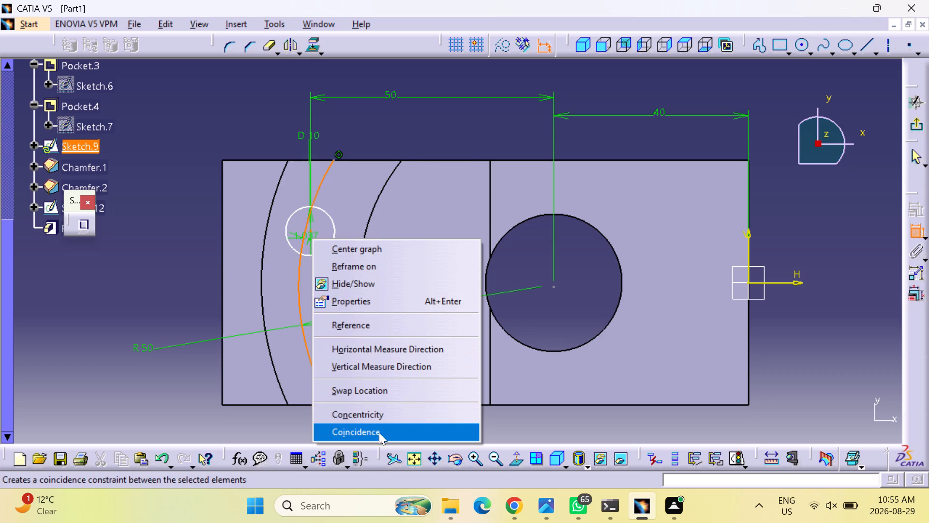
{"action": "left_click", "coordinate": [379, 432]}
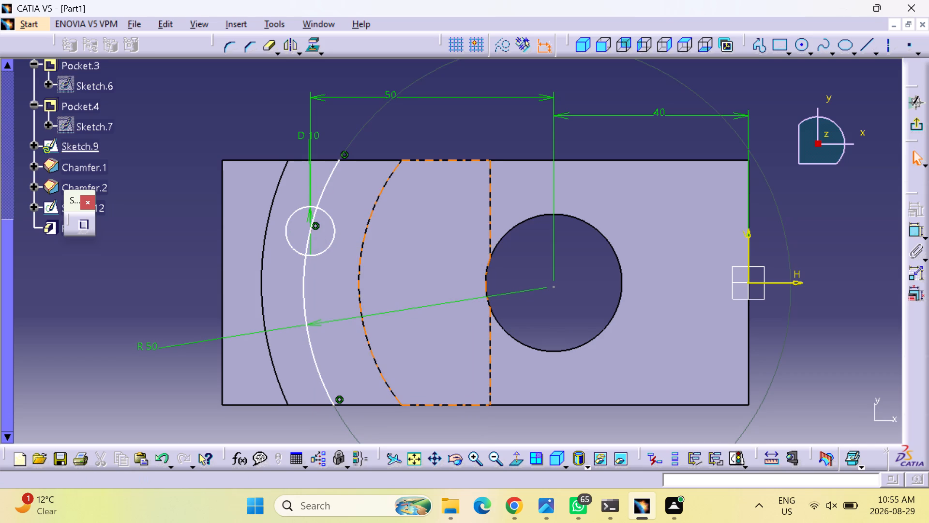
Delete the layout arc's radius dimension and recreate it as an R 50 dimension placed beyond the block's far end.
{"action": "left_click", "coordinate": [394, 311]}
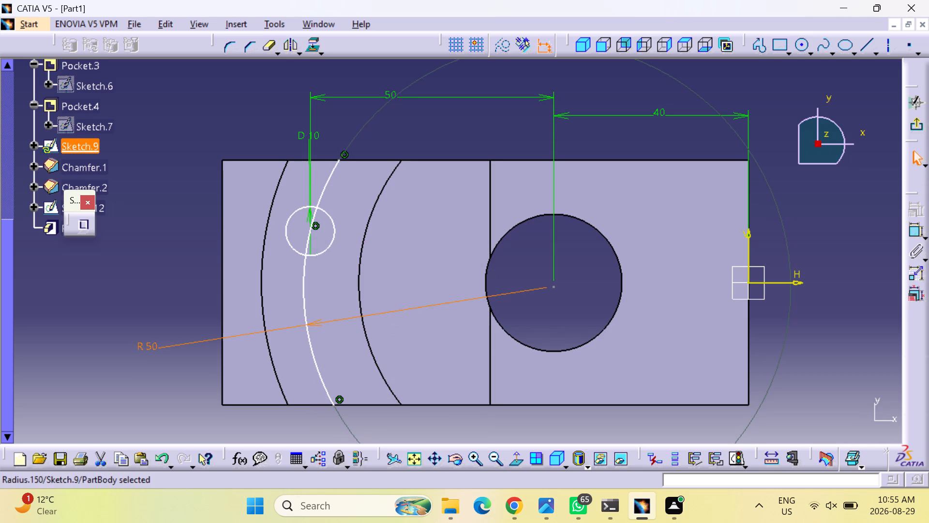
{"action": "key", "text": "Delete"}
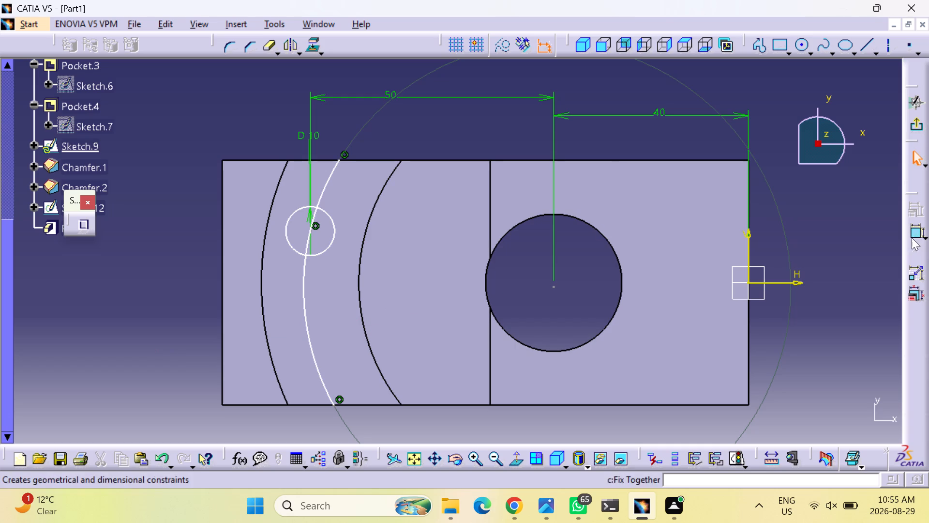
{"action": "left_click", "coordinate": [917, 229]}
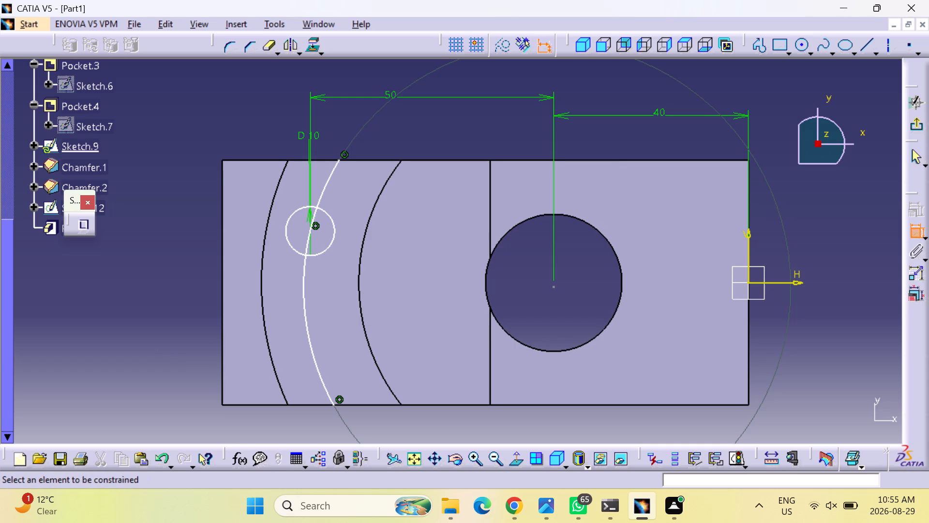
{"action": "left_click", "coordinate": [303, 277]}
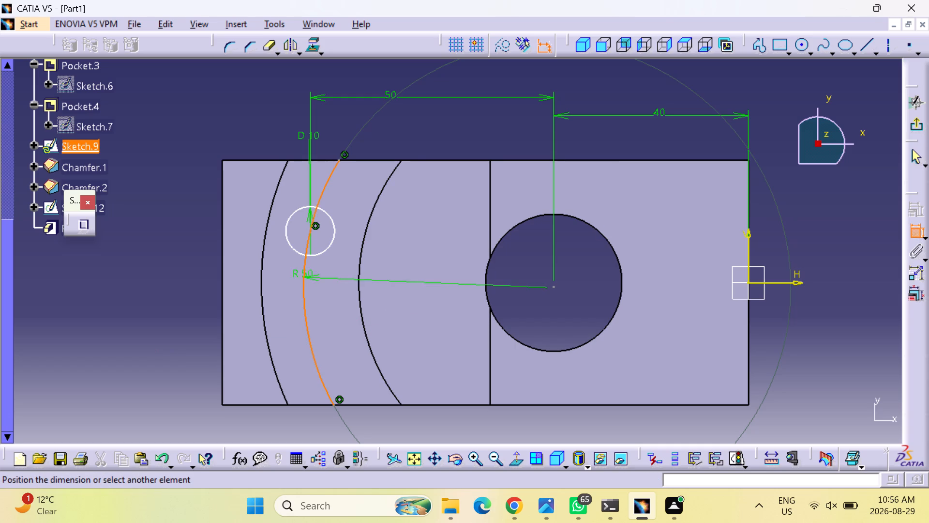
{"action": "left_click", "coordinate": [198, 276]}
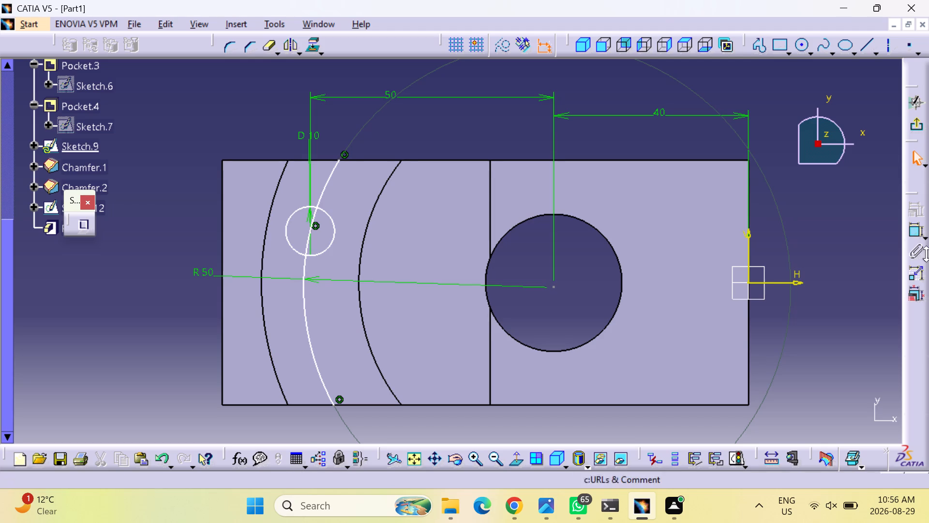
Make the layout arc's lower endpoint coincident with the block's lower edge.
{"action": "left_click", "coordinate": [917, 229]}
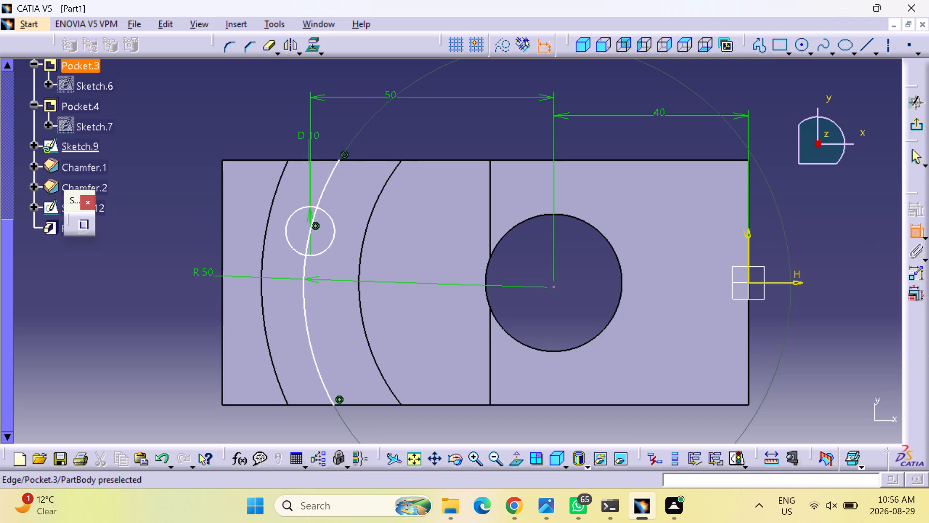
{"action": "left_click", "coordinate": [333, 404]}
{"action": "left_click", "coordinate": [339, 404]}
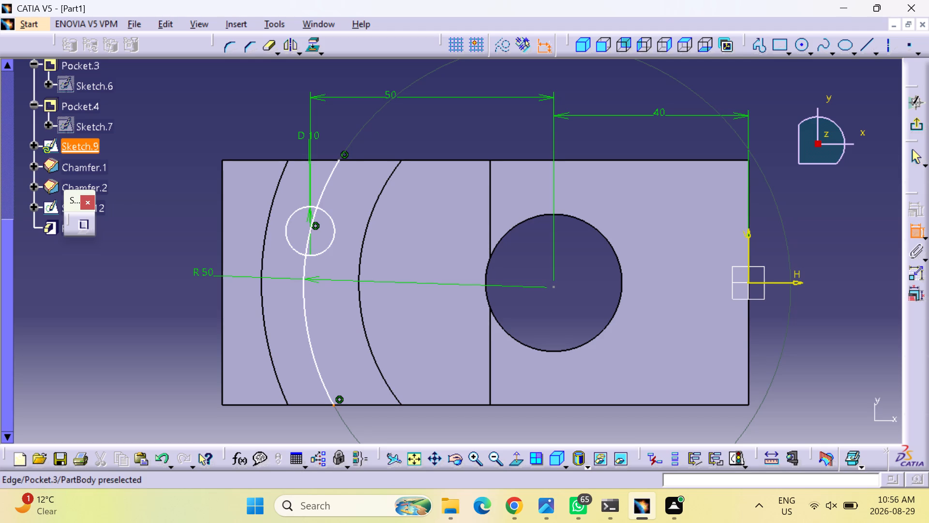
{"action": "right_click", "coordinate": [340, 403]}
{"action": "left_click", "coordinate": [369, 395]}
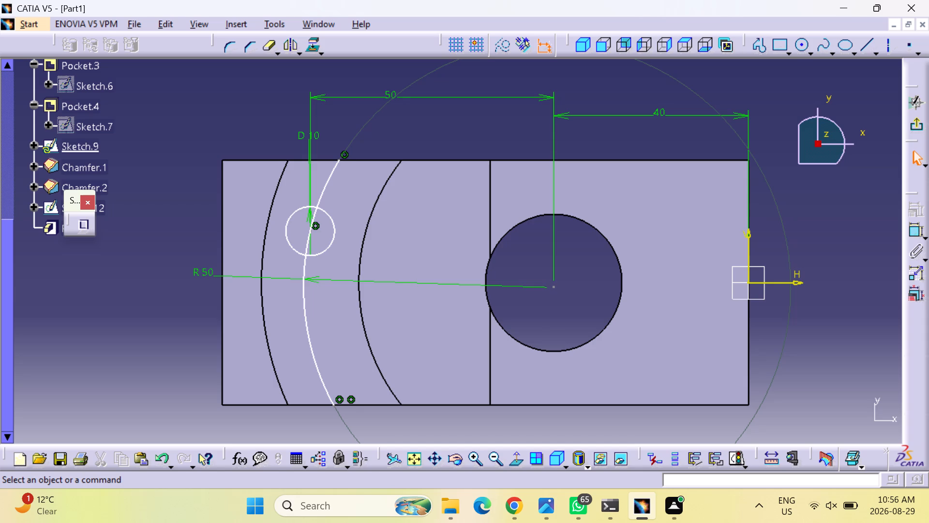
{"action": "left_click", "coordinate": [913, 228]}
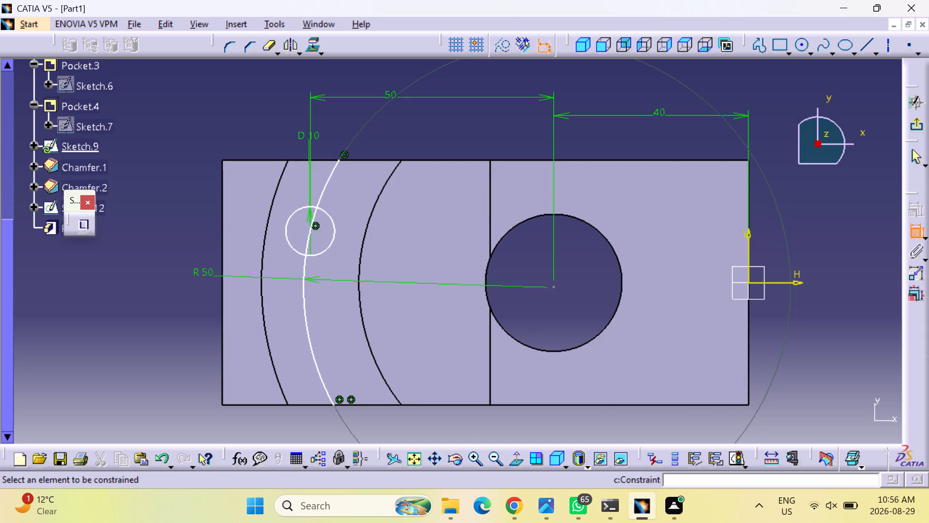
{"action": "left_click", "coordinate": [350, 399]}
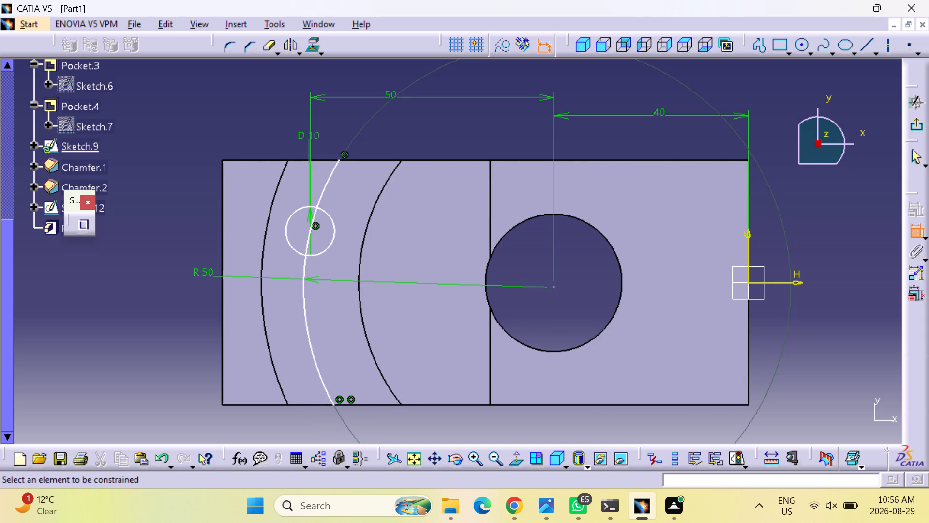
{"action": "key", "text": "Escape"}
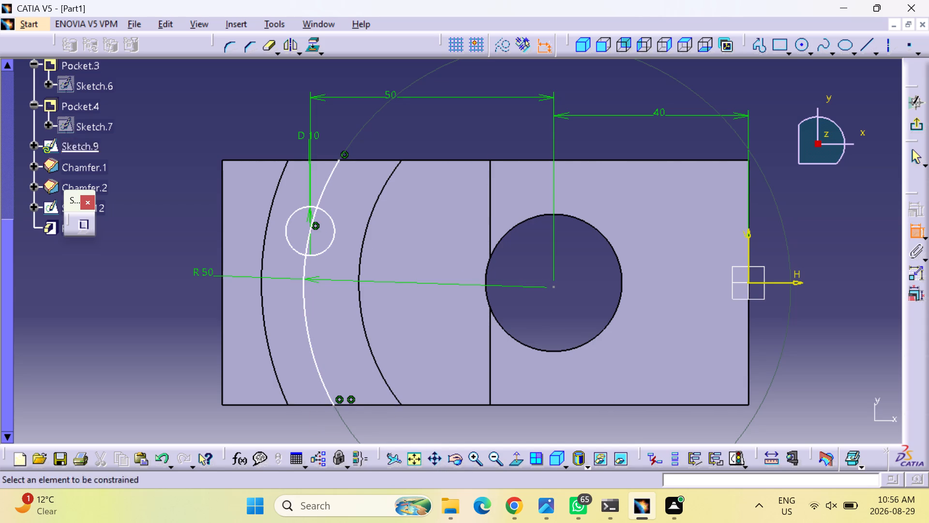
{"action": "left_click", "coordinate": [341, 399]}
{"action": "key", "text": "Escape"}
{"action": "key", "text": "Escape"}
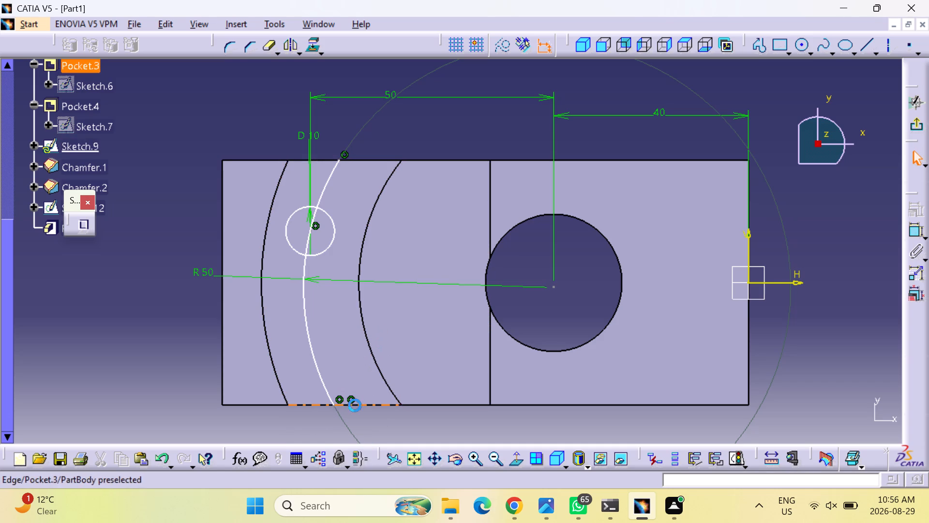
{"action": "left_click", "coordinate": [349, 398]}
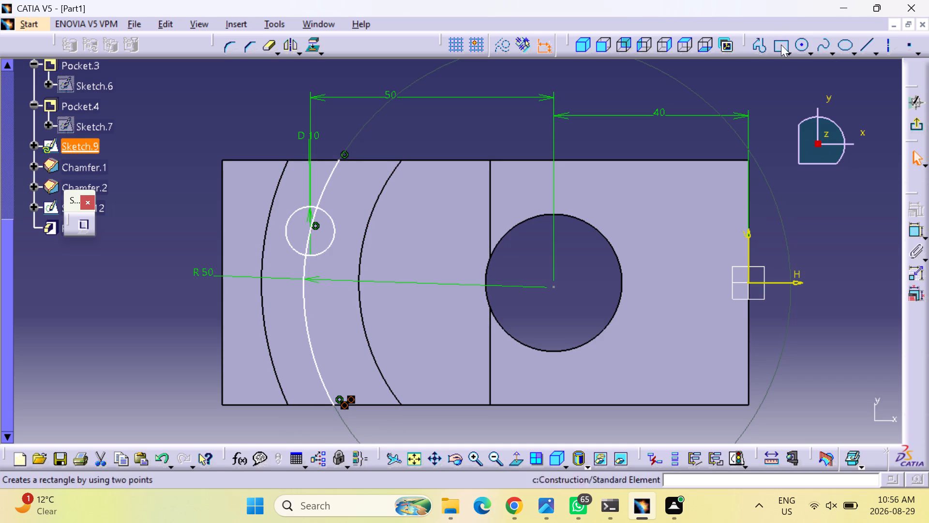
Draw a straight line from the point in the large hole to the 10 mm circle's centre.
{"action": "left_click", "coordinate": [748, 44]}
{"action": "left_click", "coordinate": [759, 48]}
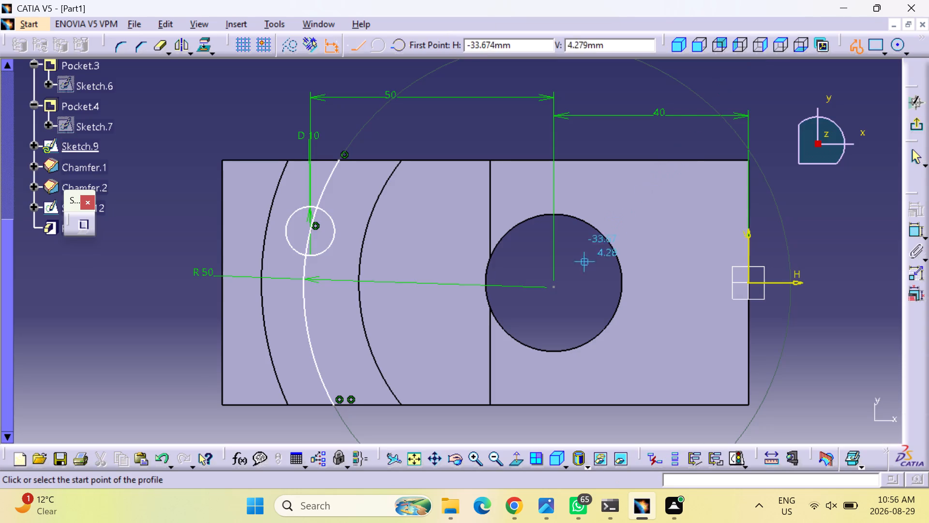
{"action": "left_click", "coordinate": [554, 285]}
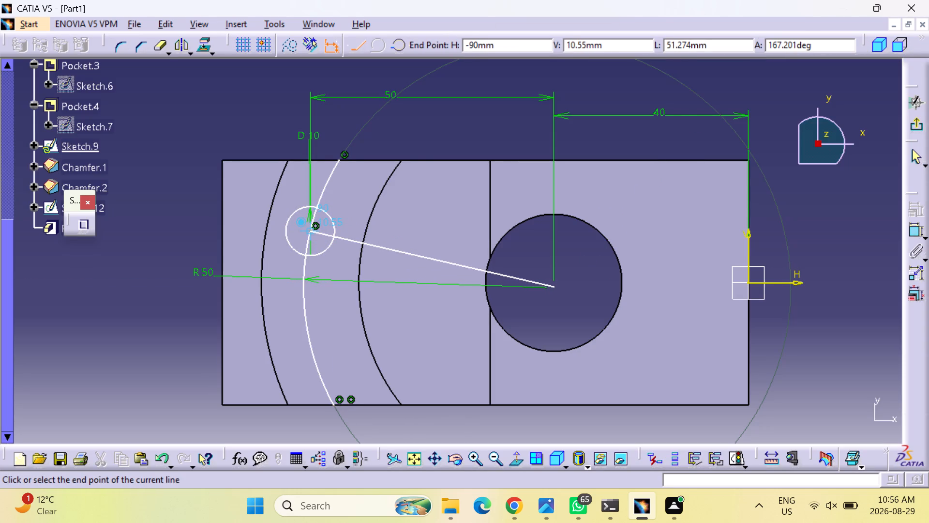
{"action": "left_click", "coordinate": [310, 230]}
{"action": "key", "text": "Escape"}
{"action": "key", "text": "Escape"}
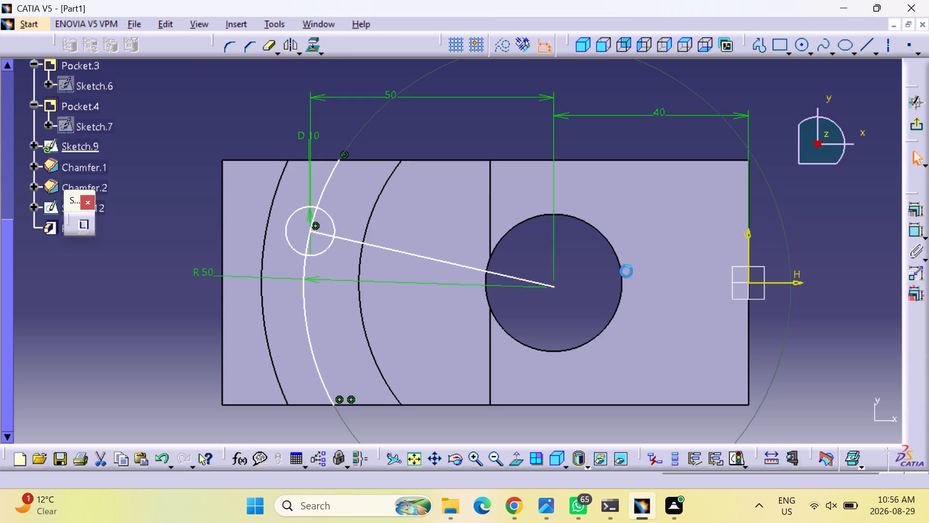
{"action": "key", "text": "Escape"}
Dimension the angle between the new line and the horizontal axis and set it to 18°.
{"action": "left_click", "coordinate": [911, 231]}
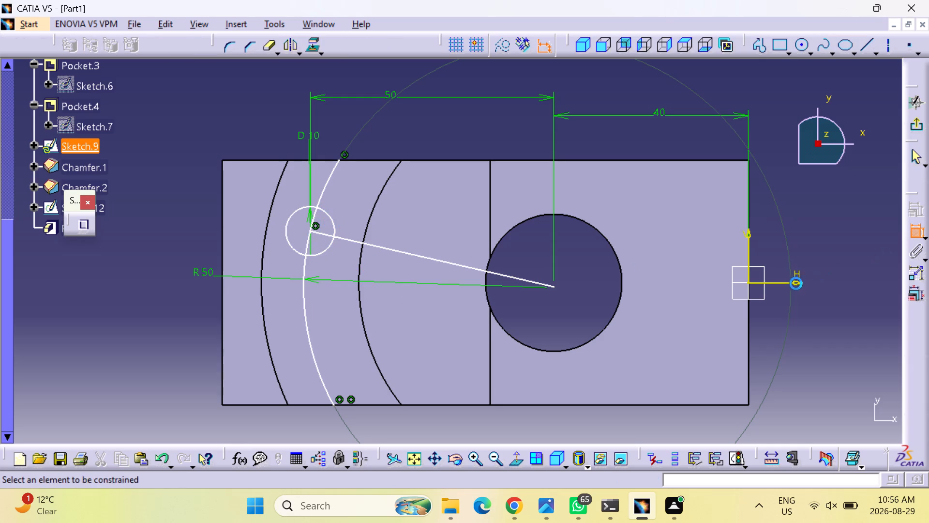
{"action": "left_click", "coordinate": [777, 281]}
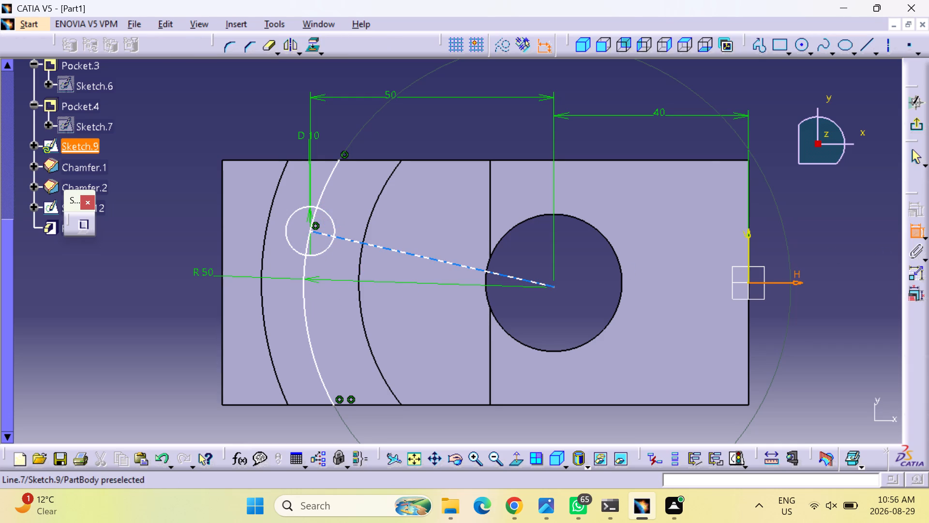
{"action": "left_click", "coordinate": [443, 262]}
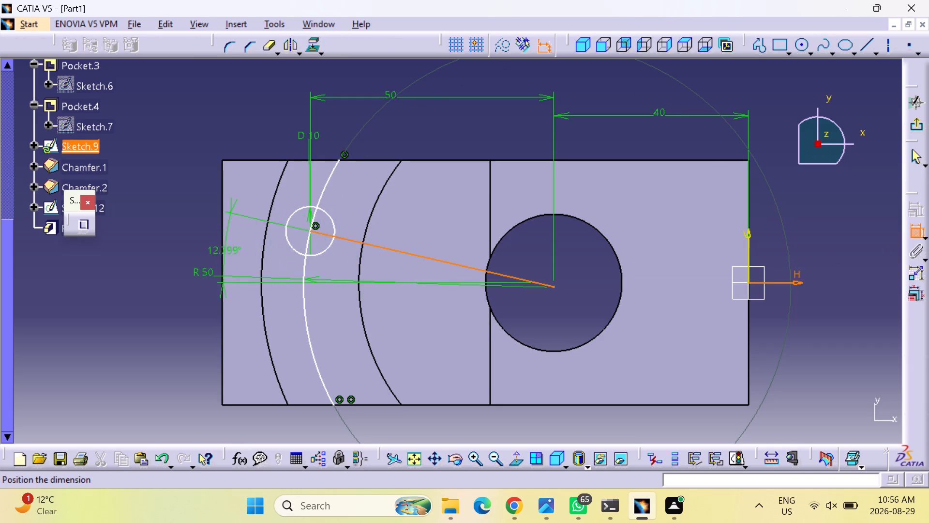
{"action": "left_click", "coordinate": [163, 248]}
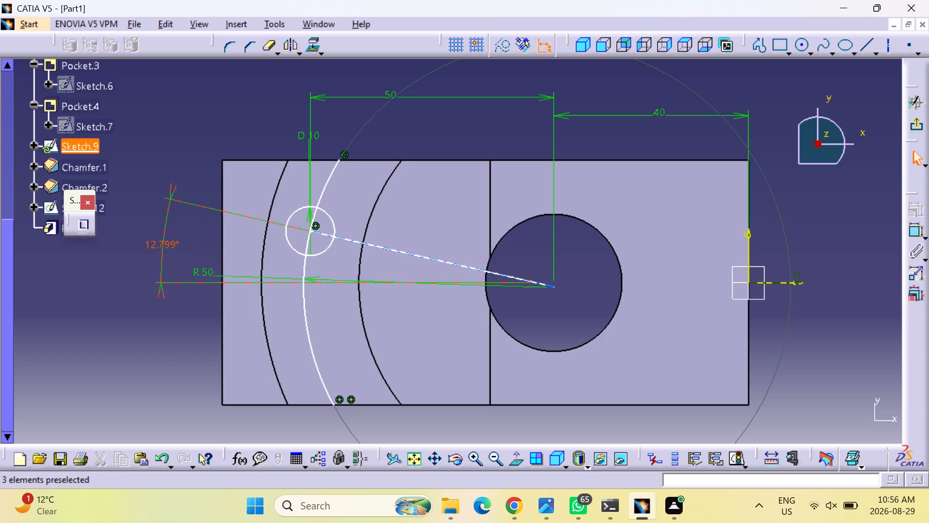
{"action": "double_click", "coordinate": [165, 246]}
{"action": "key", "text": "1"}
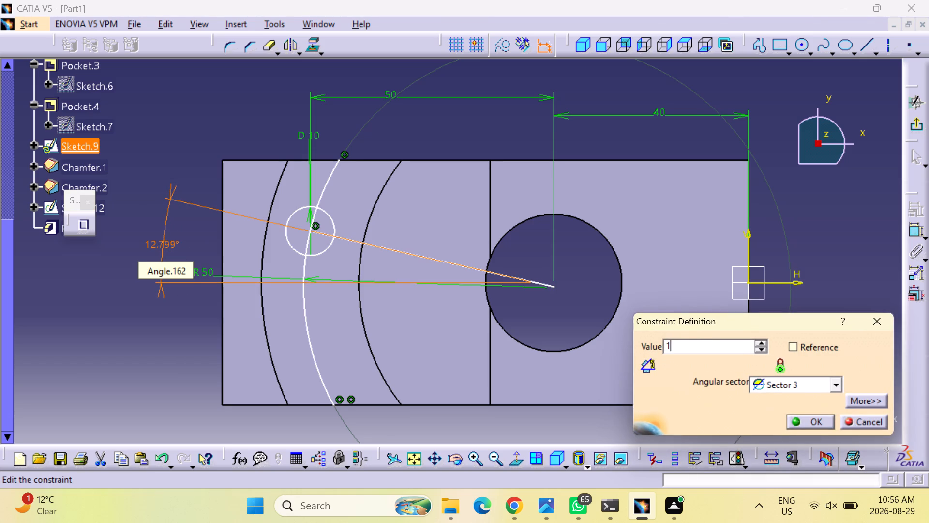
{"action": "key", "text": "8"}
{"action": "key", "text": "Return"}
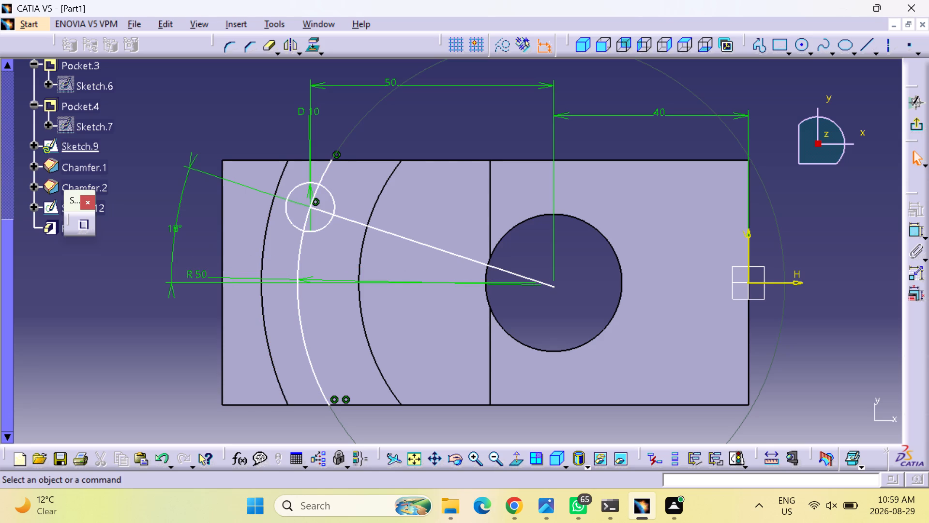
Dimension the horizontal distance from the 10 mm circle's centre to the sketch's vertical axis, placing it above the other horizontal dimensions.
{"action": "left_click", "coordinate": [917, 229]}
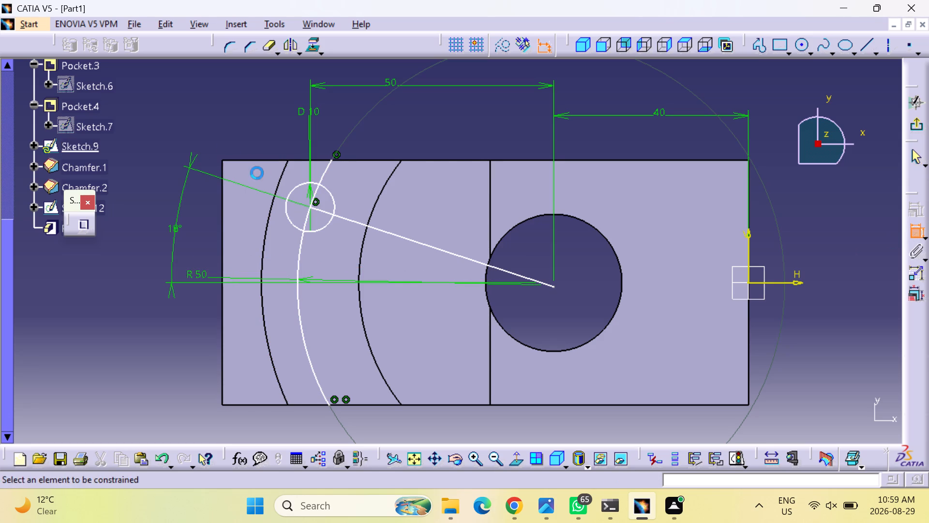
{"action": "left_click", "coordinate": [313, 207]}
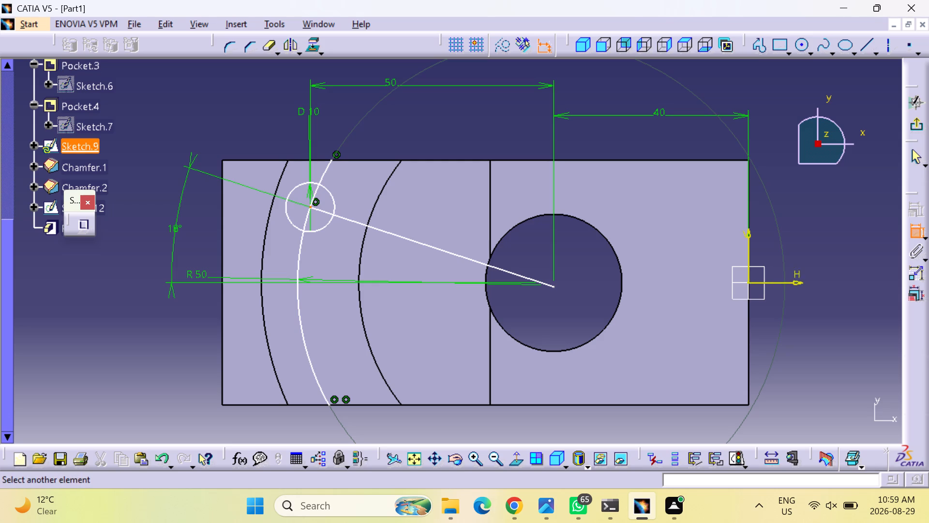
{"action": "left_click", "coordinate": [749, 269]}
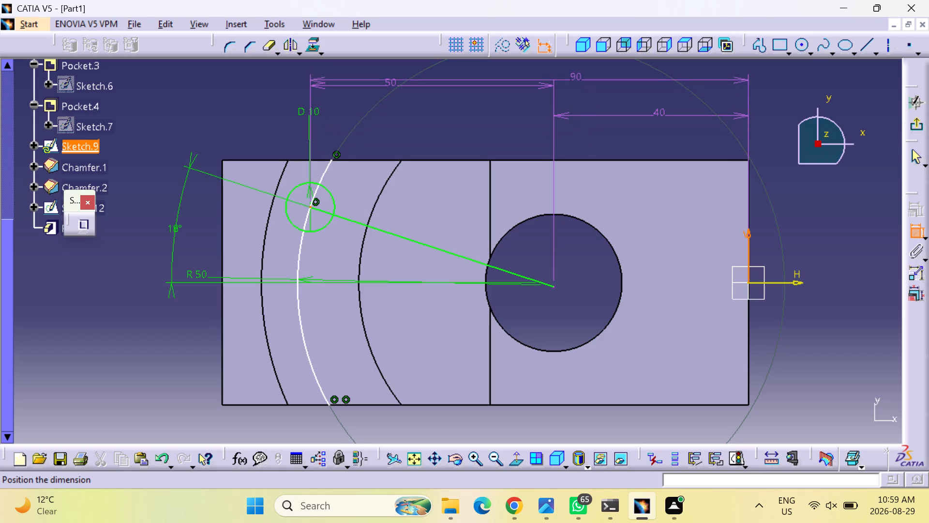
{"action": "left_click", "coordinate": [569, 70]}
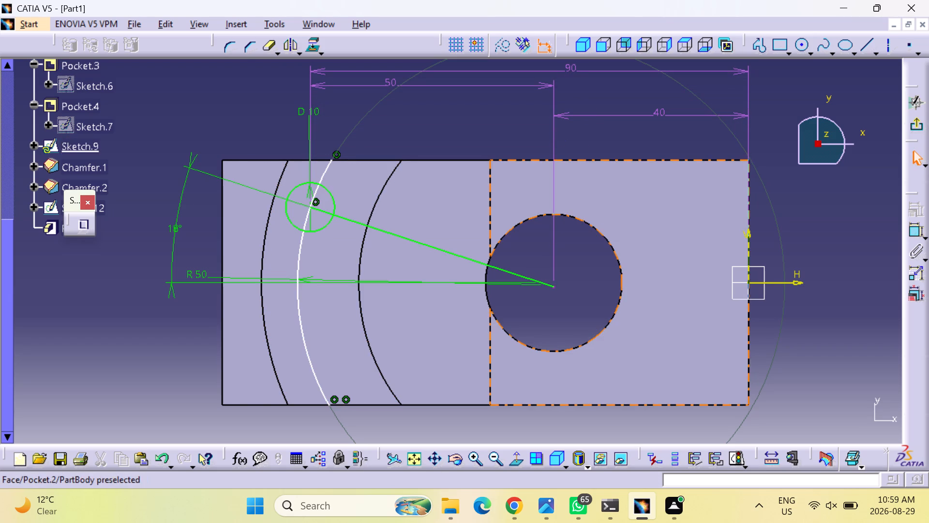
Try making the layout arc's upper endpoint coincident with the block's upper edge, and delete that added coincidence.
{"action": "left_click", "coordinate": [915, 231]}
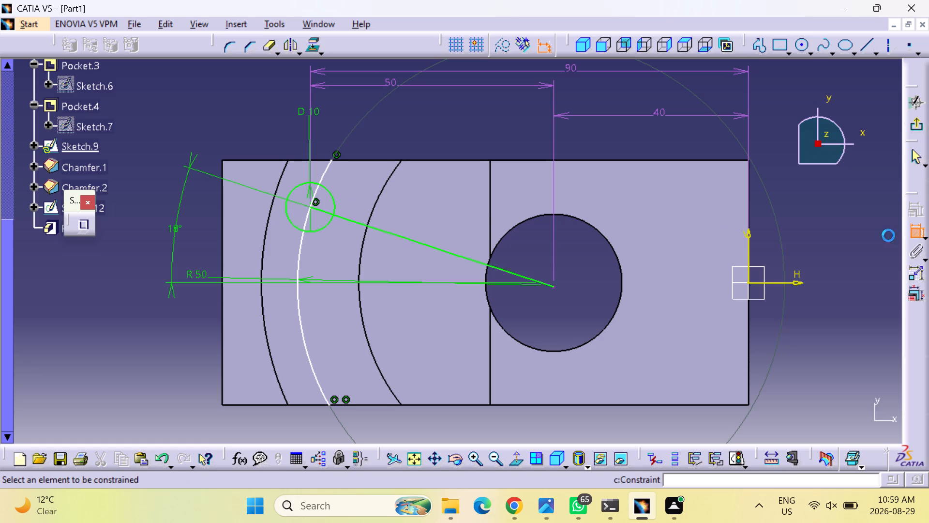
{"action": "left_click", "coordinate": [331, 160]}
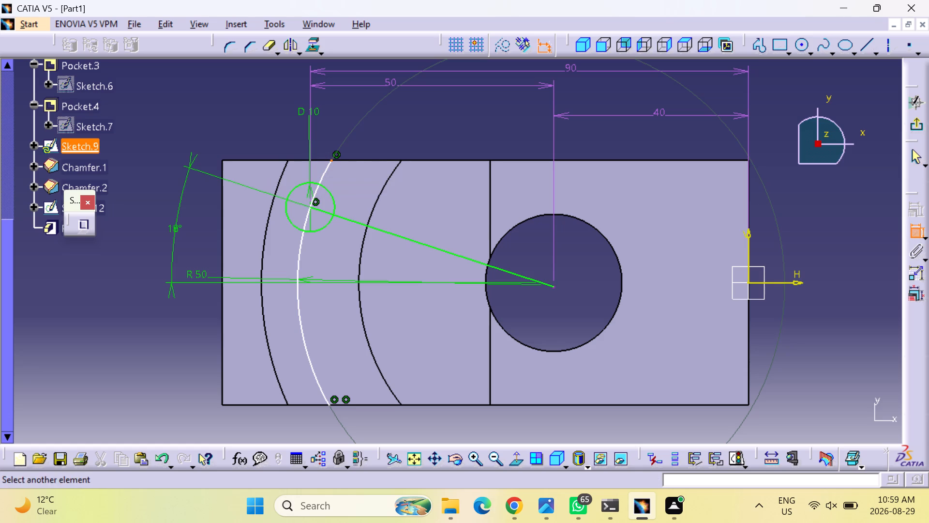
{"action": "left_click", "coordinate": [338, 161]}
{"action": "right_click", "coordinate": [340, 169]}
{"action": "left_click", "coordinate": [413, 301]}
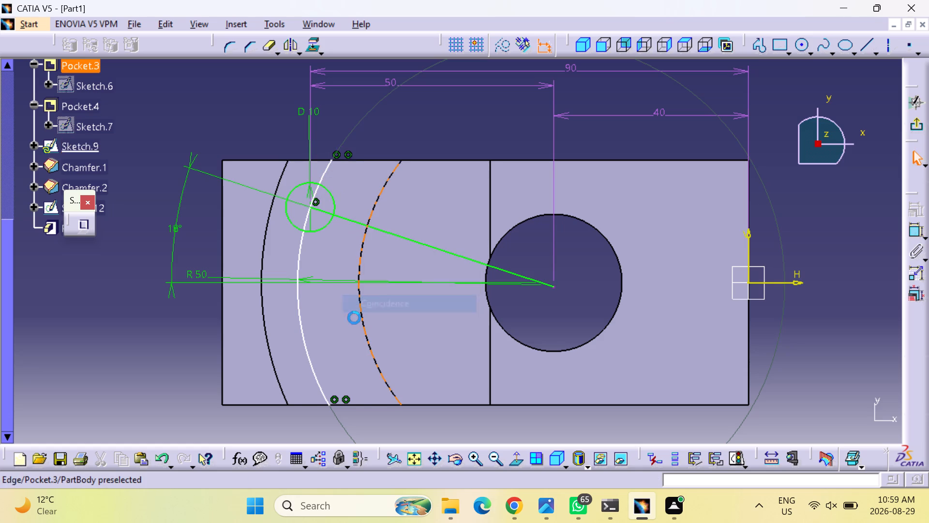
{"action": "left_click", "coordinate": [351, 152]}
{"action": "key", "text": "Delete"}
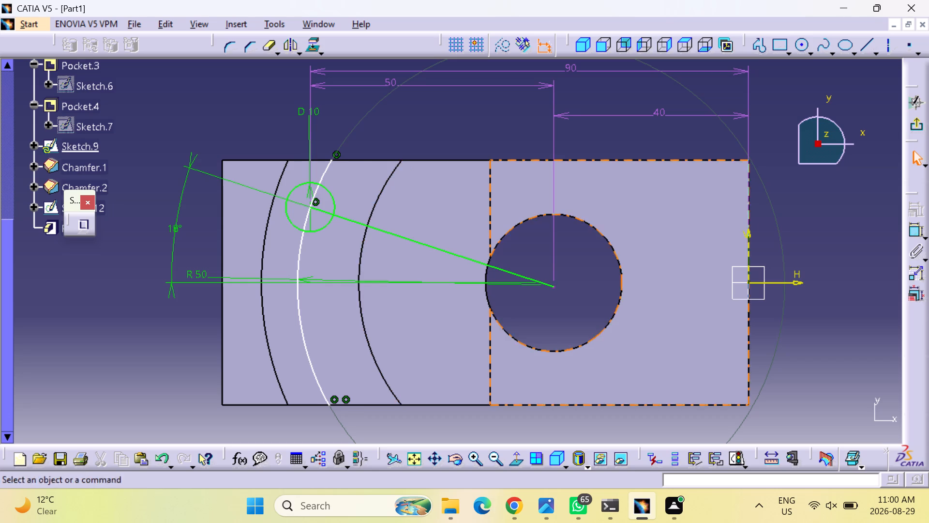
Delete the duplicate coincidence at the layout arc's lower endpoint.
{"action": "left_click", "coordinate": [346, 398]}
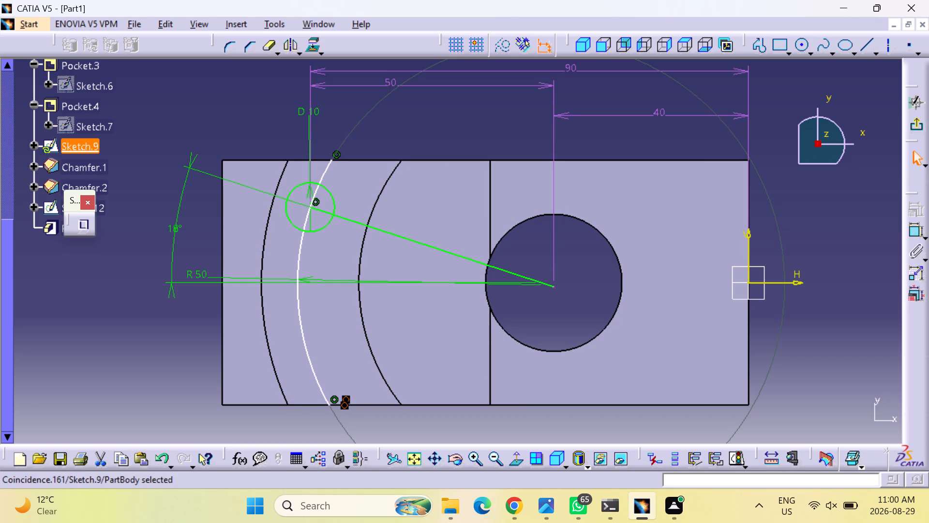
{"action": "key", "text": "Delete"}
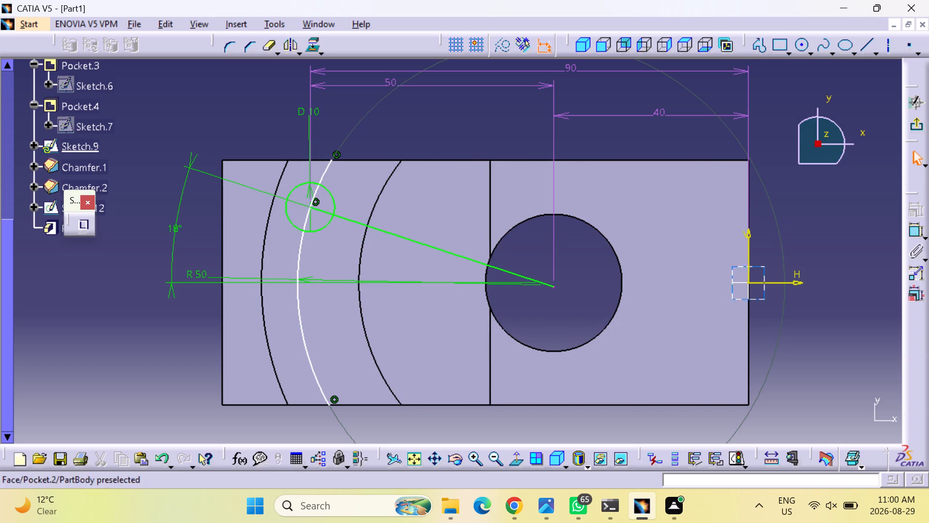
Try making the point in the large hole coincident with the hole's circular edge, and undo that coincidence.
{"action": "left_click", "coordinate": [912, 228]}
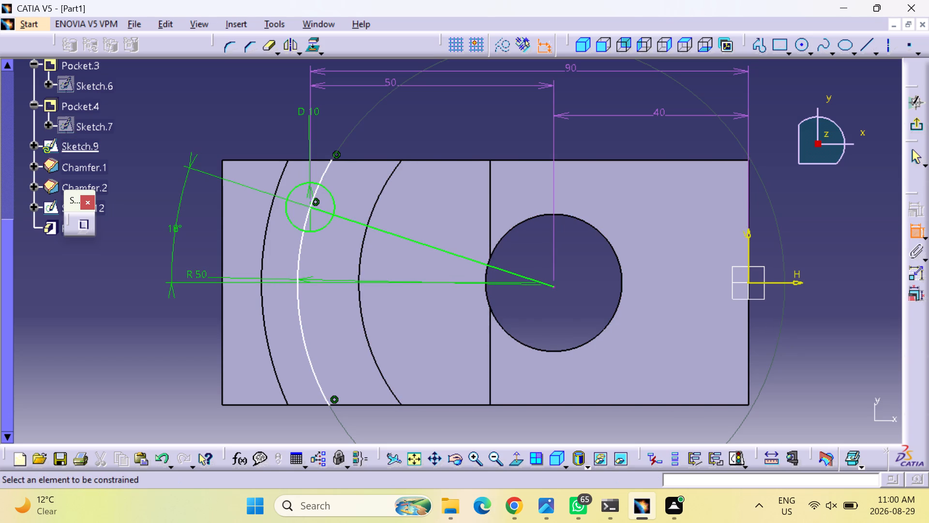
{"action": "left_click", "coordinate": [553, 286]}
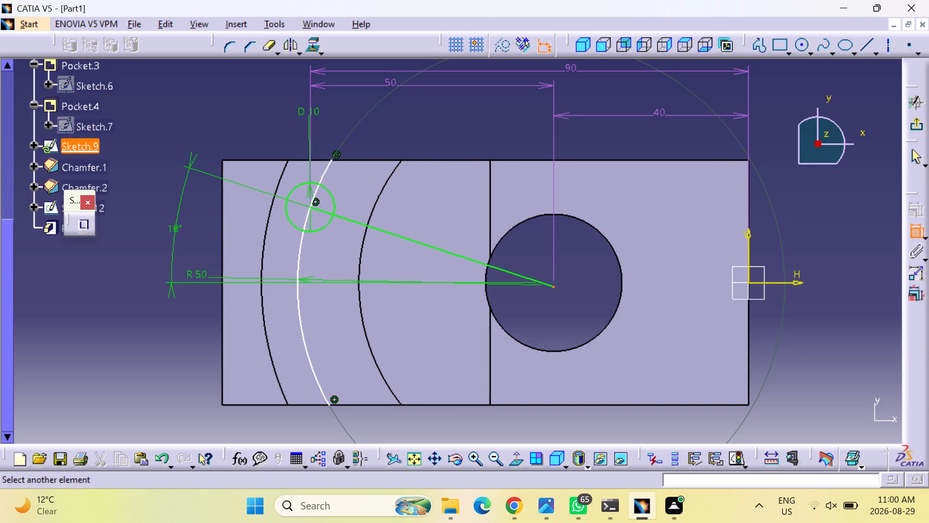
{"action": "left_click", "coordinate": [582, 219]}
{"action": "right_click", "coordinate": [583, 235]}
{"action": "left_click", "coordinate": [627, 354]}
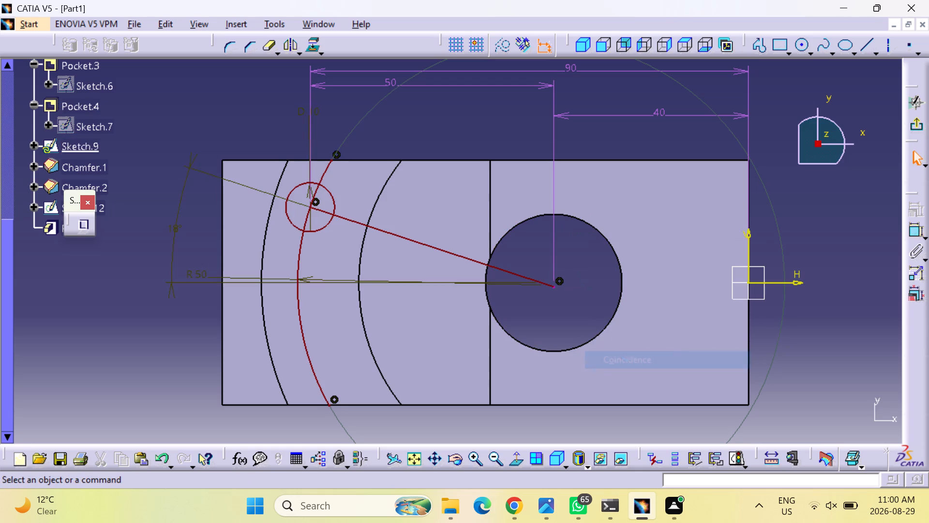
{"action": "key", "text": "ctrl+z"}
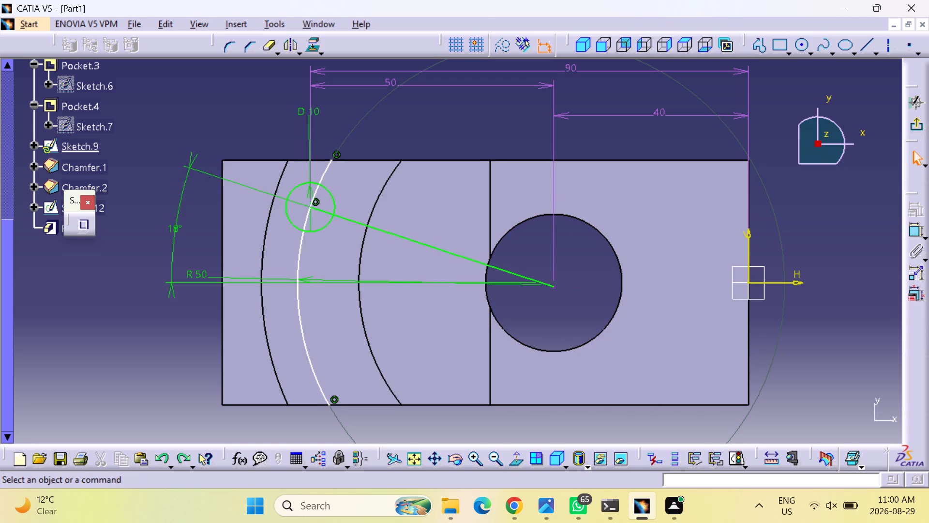
Apply a coincidence between the point in the large hole and the hole's circular edge again.
{"action": "left_click", "coordinate": [918, 232]}
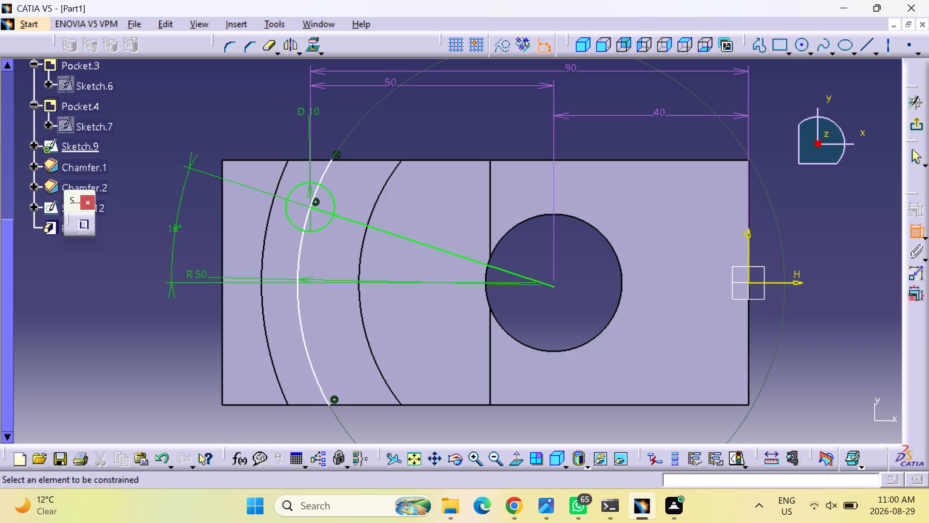
{"action": "left_click", "coordinate": [554, 286]}
{"action": "left_click", "coordinate": [590, 223]}
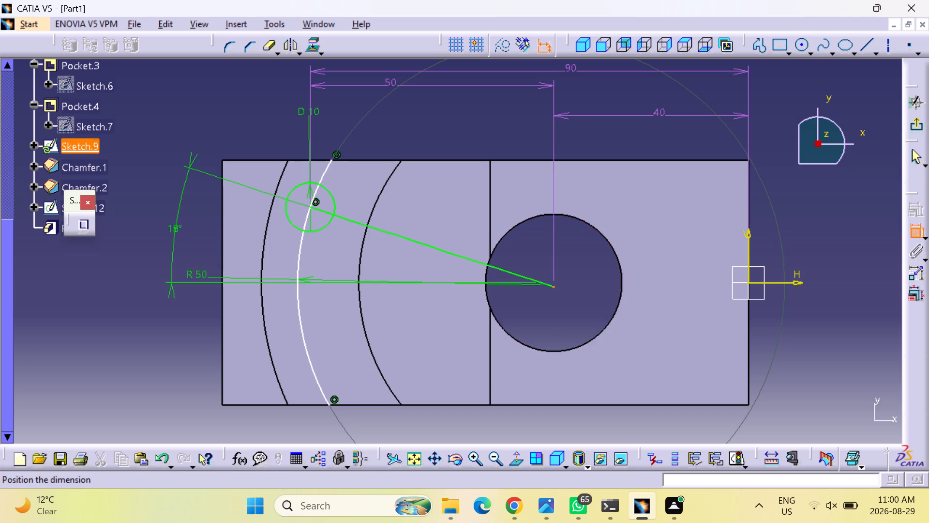
{"action": "right_click", "coordinate": [586, 252]}
{"action": "left_click", "coordinate": [660, 356]}
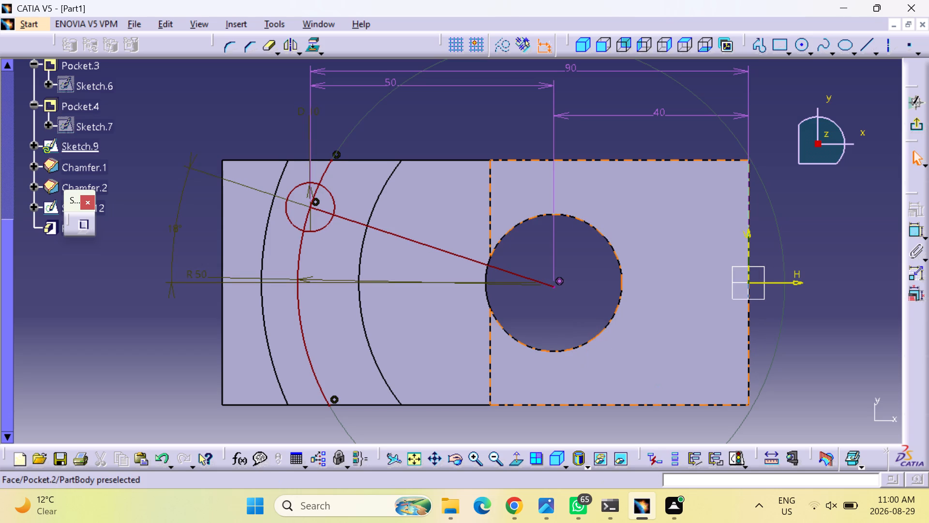
Undo the coincidence between the point in the large hole and the hole's circular edge.
{"action": "key", "text": "ctrl+z"}
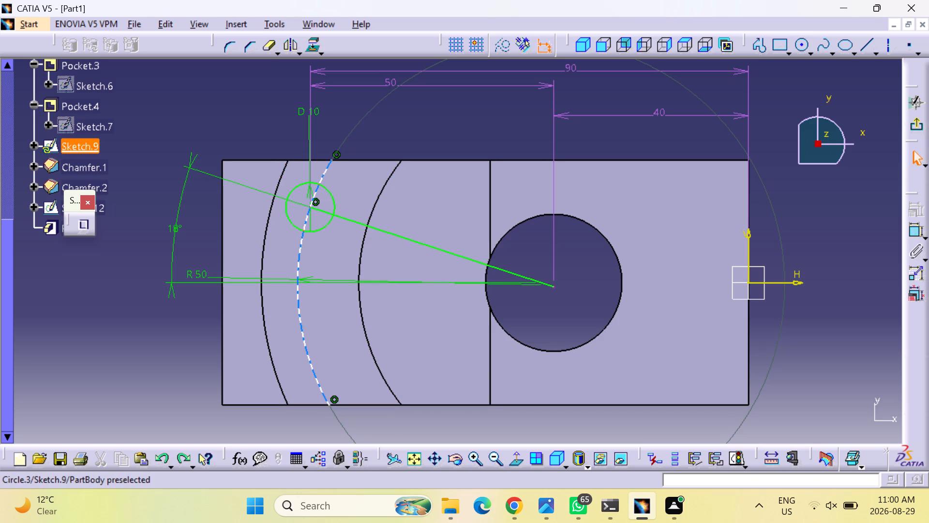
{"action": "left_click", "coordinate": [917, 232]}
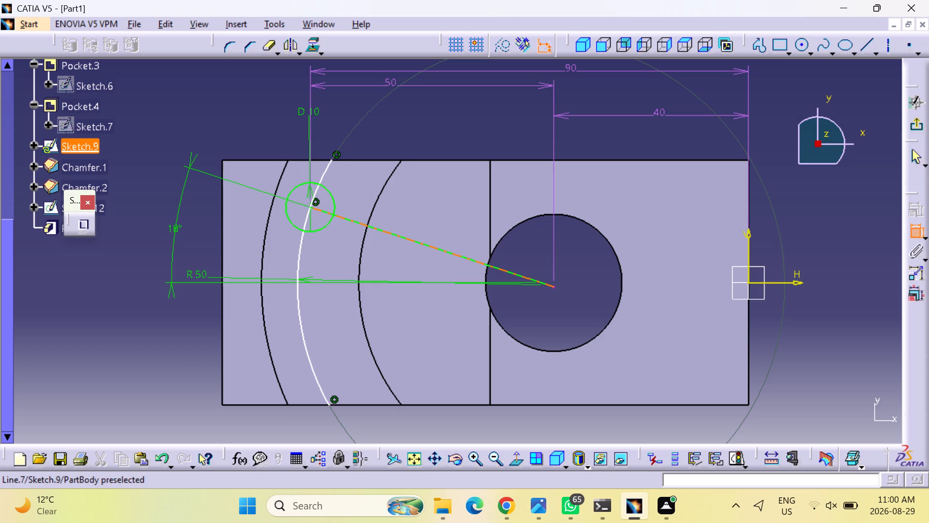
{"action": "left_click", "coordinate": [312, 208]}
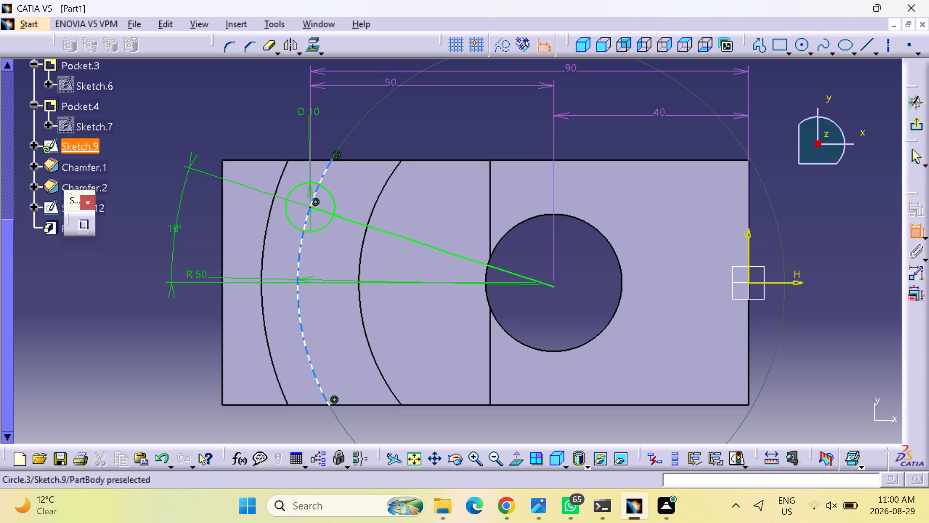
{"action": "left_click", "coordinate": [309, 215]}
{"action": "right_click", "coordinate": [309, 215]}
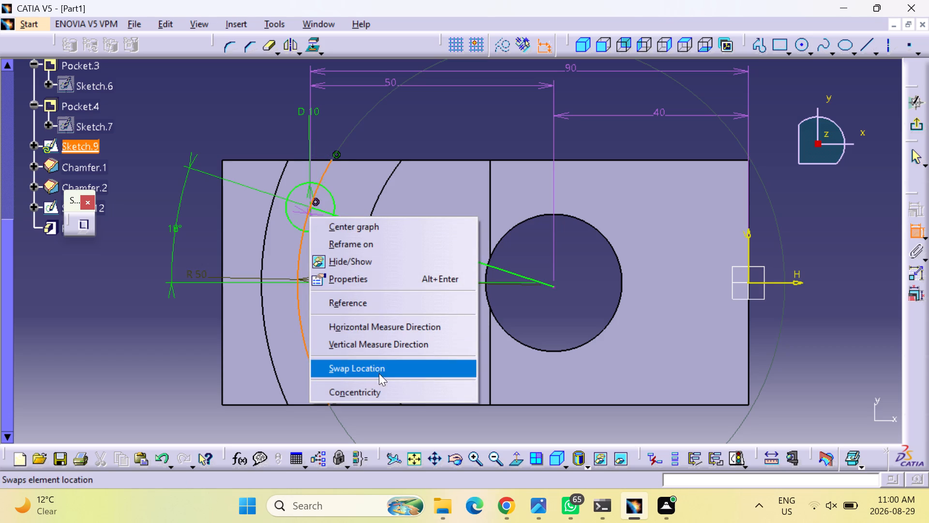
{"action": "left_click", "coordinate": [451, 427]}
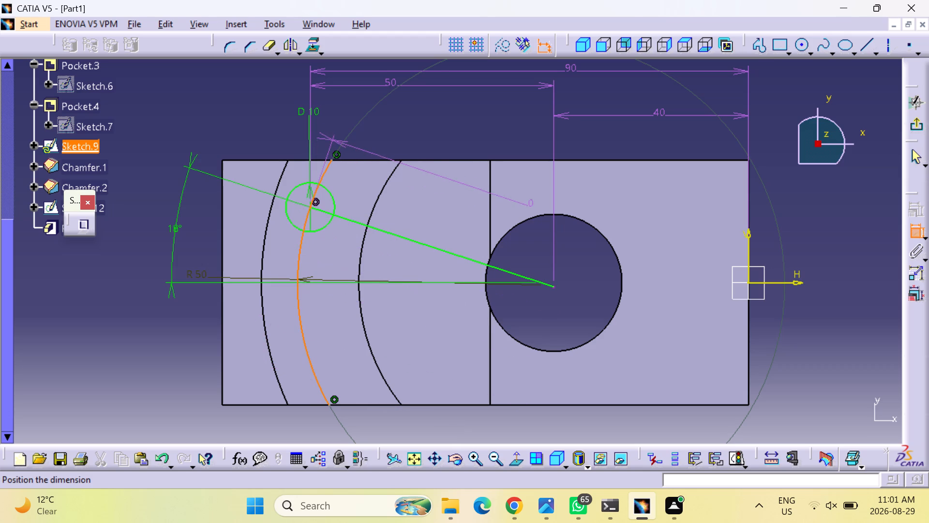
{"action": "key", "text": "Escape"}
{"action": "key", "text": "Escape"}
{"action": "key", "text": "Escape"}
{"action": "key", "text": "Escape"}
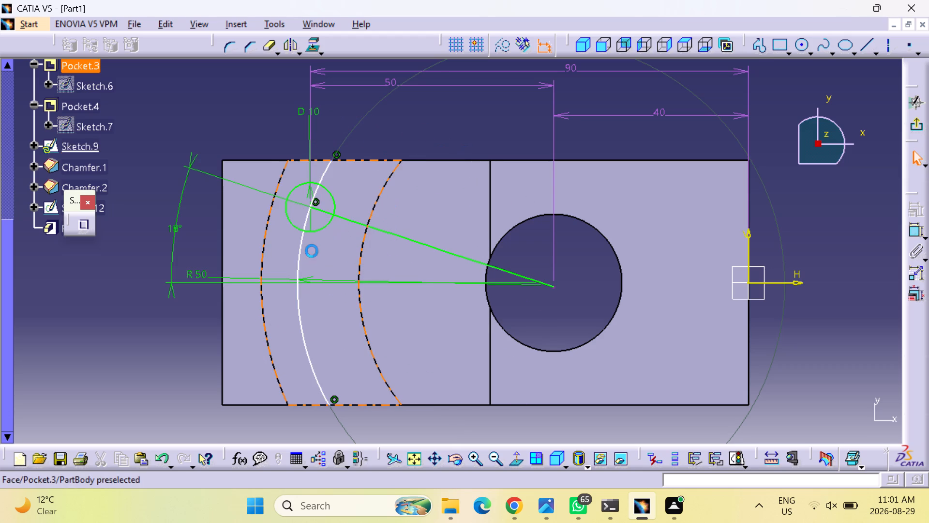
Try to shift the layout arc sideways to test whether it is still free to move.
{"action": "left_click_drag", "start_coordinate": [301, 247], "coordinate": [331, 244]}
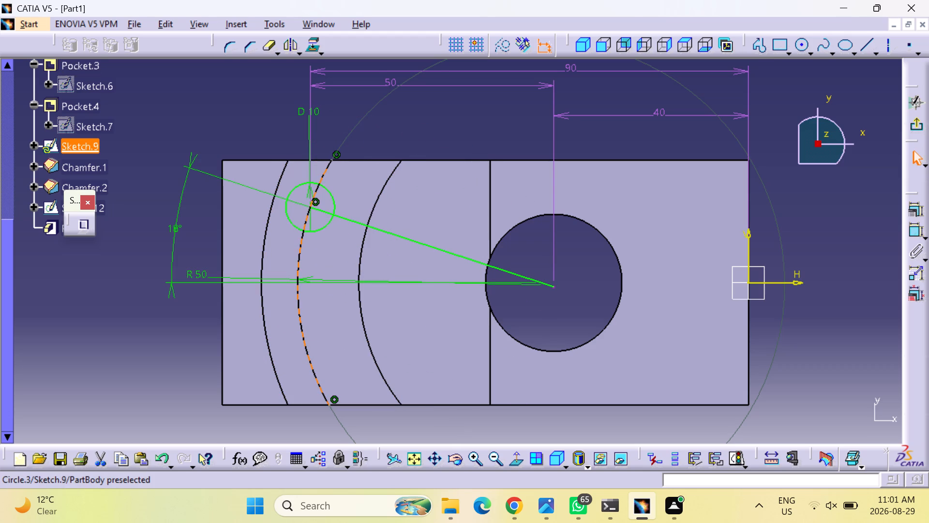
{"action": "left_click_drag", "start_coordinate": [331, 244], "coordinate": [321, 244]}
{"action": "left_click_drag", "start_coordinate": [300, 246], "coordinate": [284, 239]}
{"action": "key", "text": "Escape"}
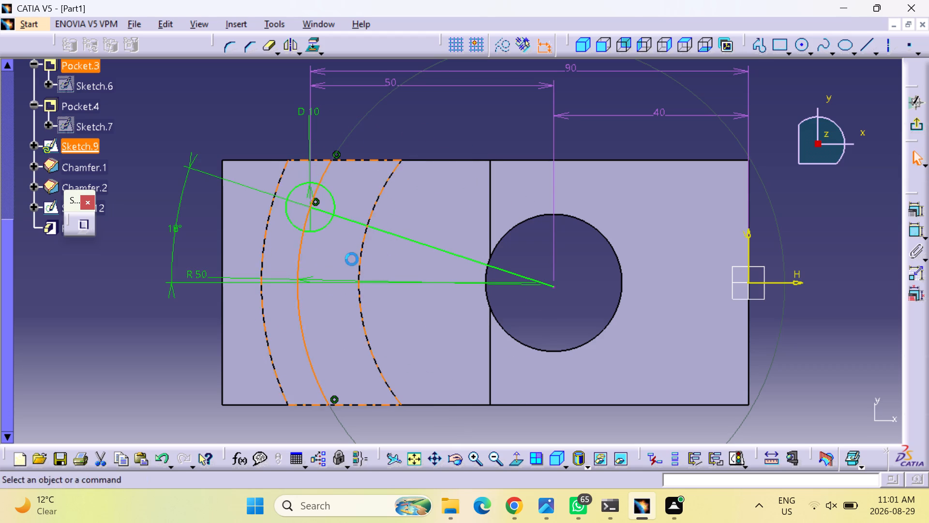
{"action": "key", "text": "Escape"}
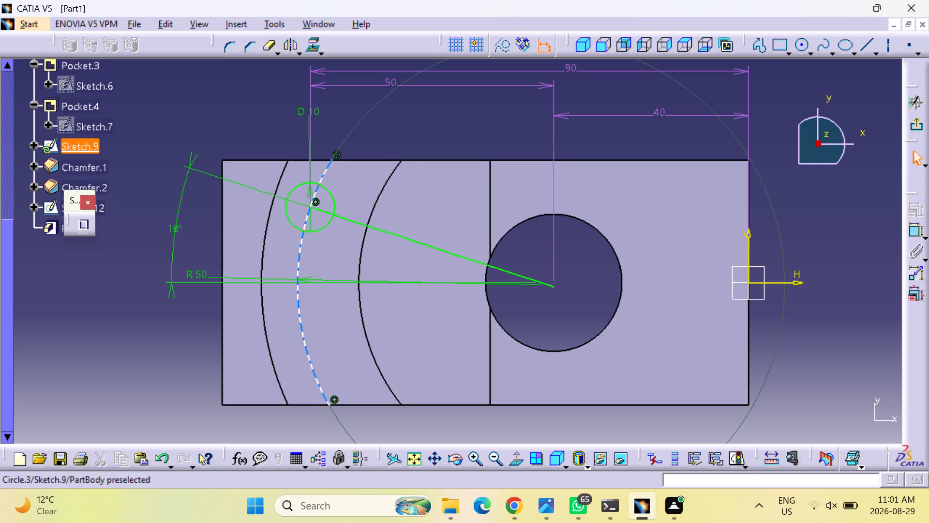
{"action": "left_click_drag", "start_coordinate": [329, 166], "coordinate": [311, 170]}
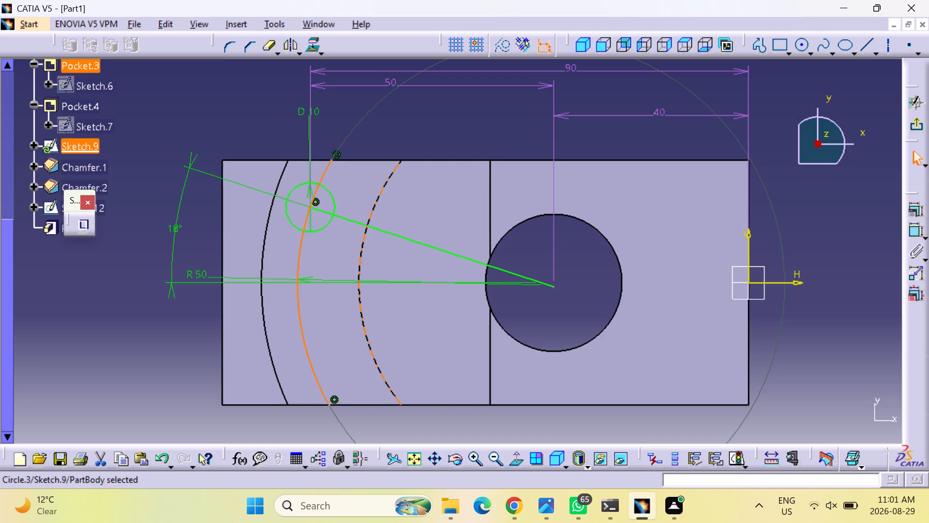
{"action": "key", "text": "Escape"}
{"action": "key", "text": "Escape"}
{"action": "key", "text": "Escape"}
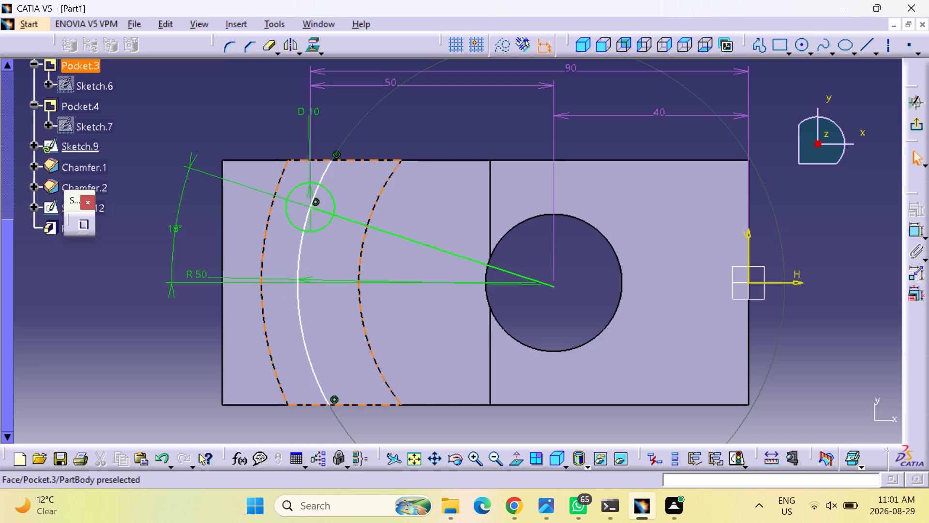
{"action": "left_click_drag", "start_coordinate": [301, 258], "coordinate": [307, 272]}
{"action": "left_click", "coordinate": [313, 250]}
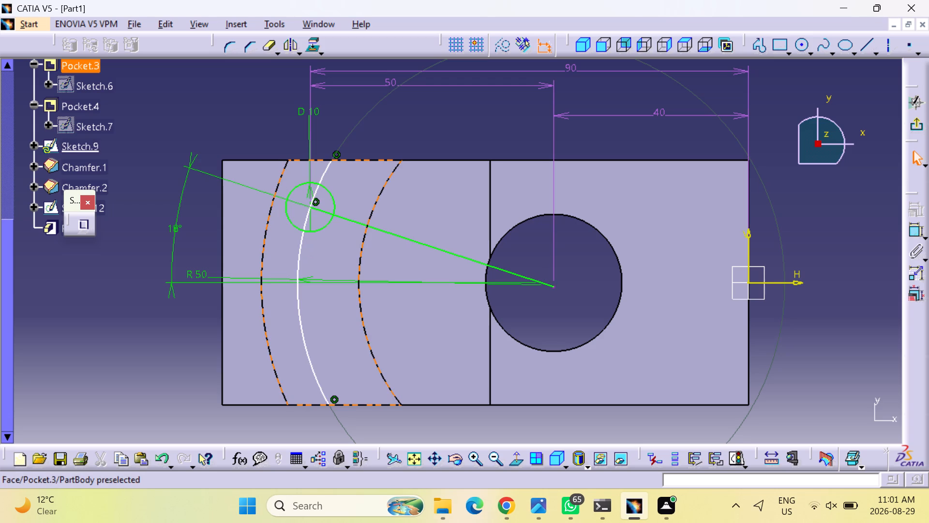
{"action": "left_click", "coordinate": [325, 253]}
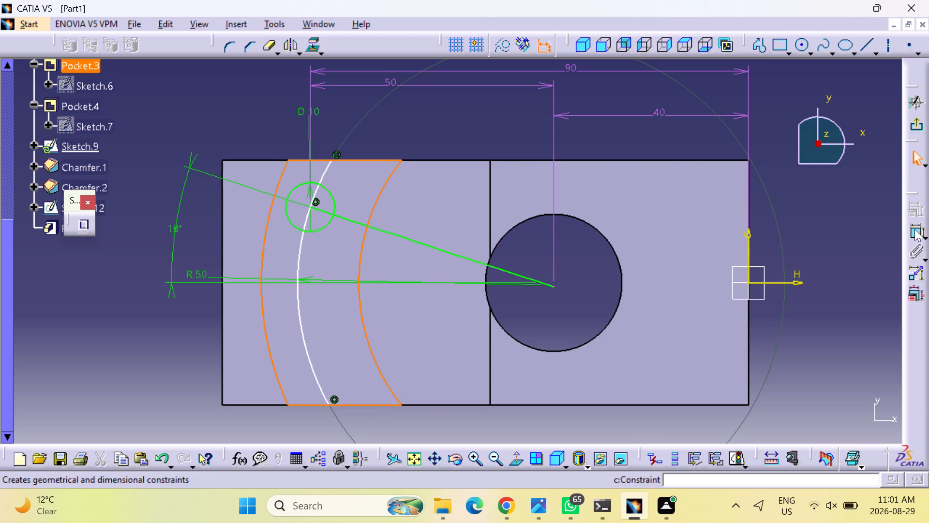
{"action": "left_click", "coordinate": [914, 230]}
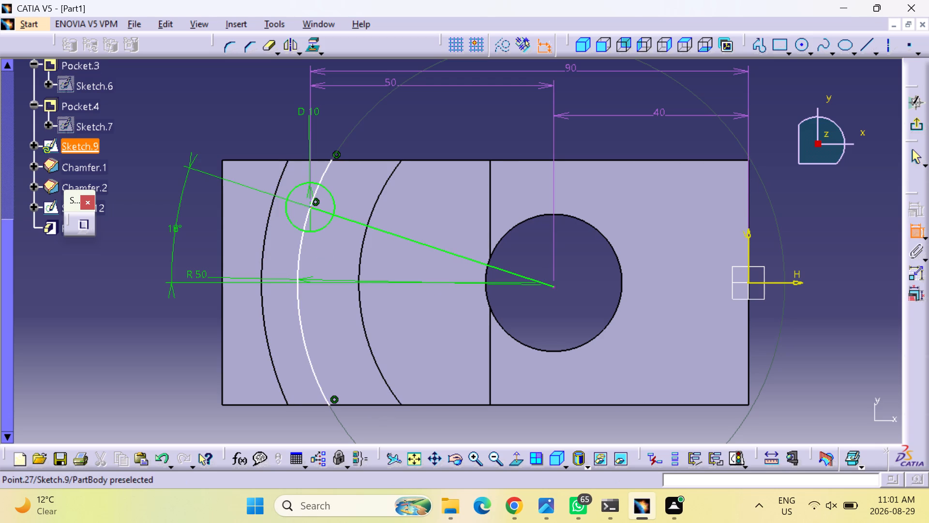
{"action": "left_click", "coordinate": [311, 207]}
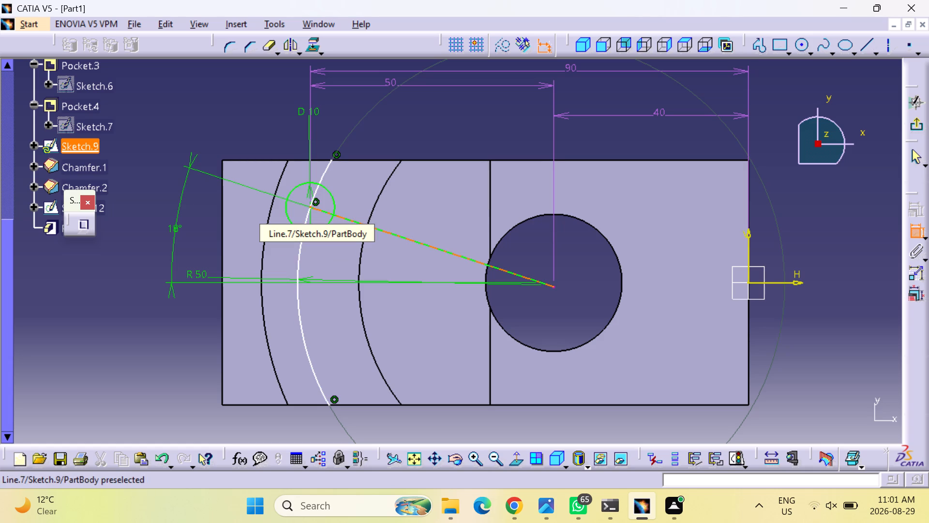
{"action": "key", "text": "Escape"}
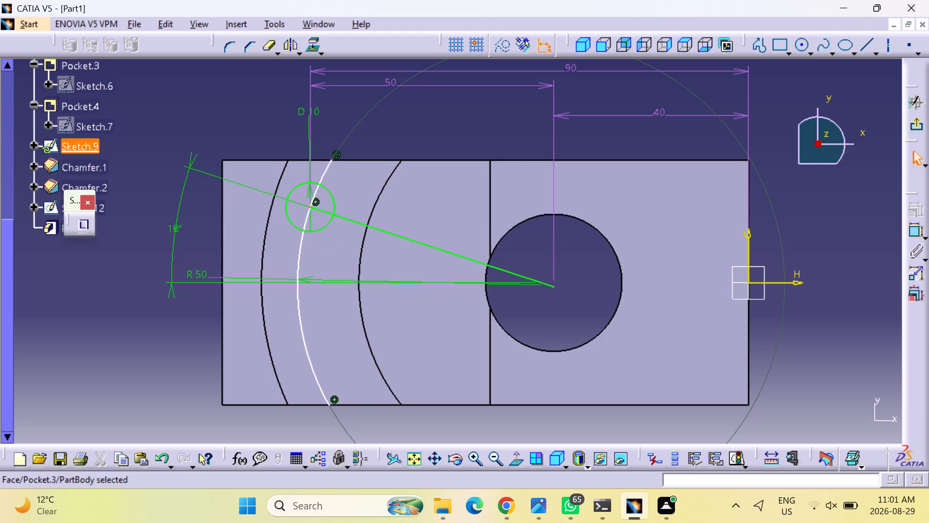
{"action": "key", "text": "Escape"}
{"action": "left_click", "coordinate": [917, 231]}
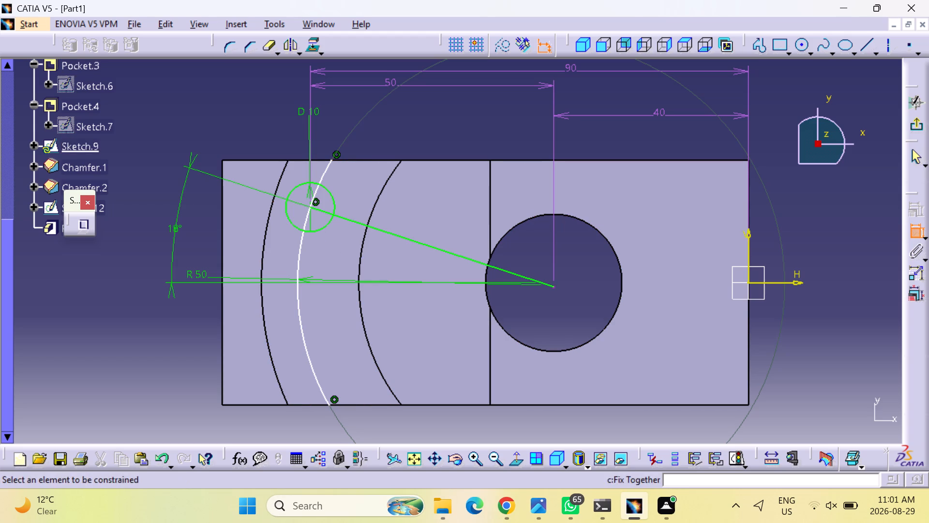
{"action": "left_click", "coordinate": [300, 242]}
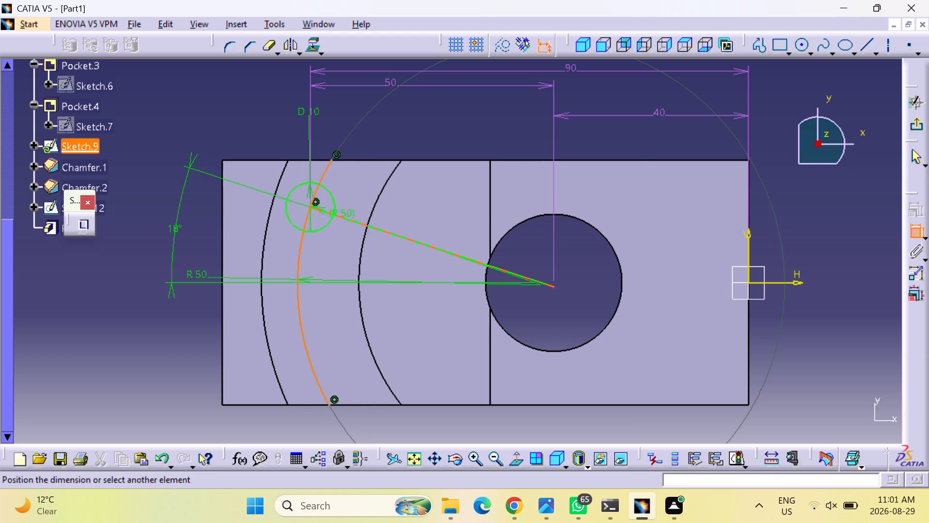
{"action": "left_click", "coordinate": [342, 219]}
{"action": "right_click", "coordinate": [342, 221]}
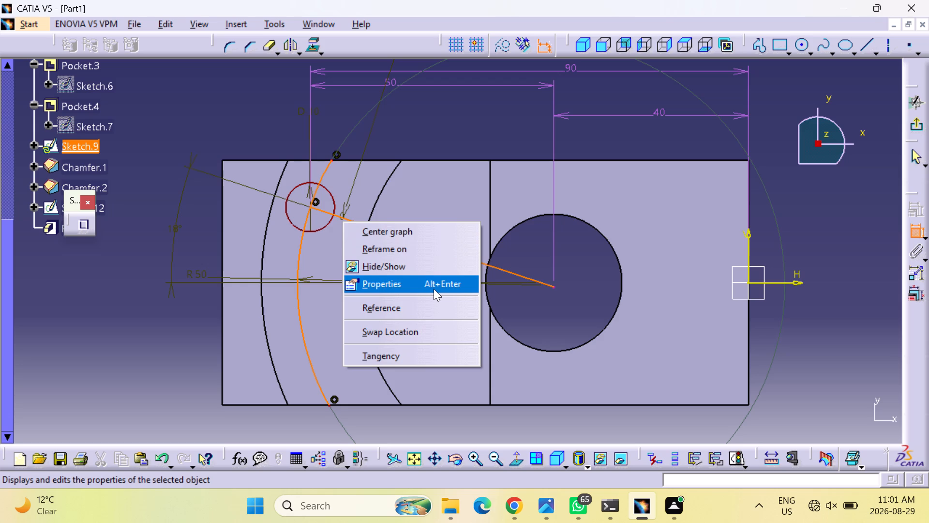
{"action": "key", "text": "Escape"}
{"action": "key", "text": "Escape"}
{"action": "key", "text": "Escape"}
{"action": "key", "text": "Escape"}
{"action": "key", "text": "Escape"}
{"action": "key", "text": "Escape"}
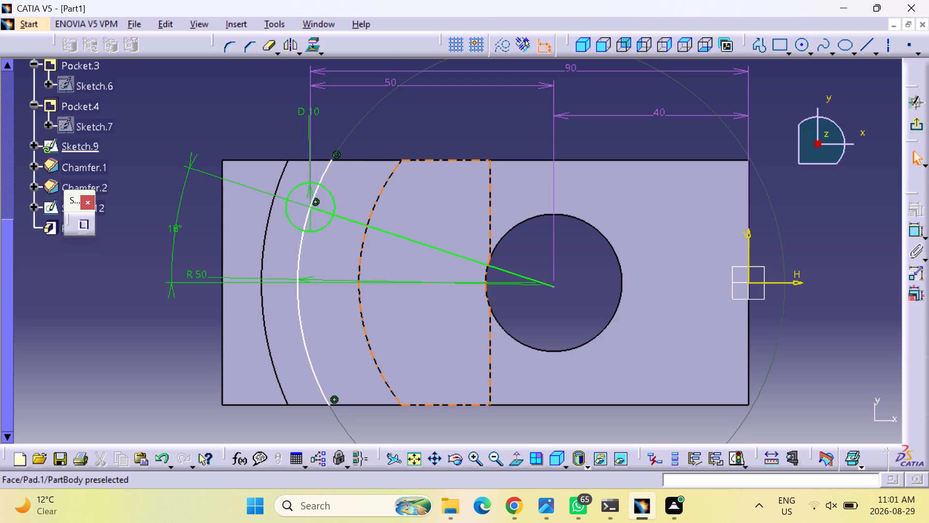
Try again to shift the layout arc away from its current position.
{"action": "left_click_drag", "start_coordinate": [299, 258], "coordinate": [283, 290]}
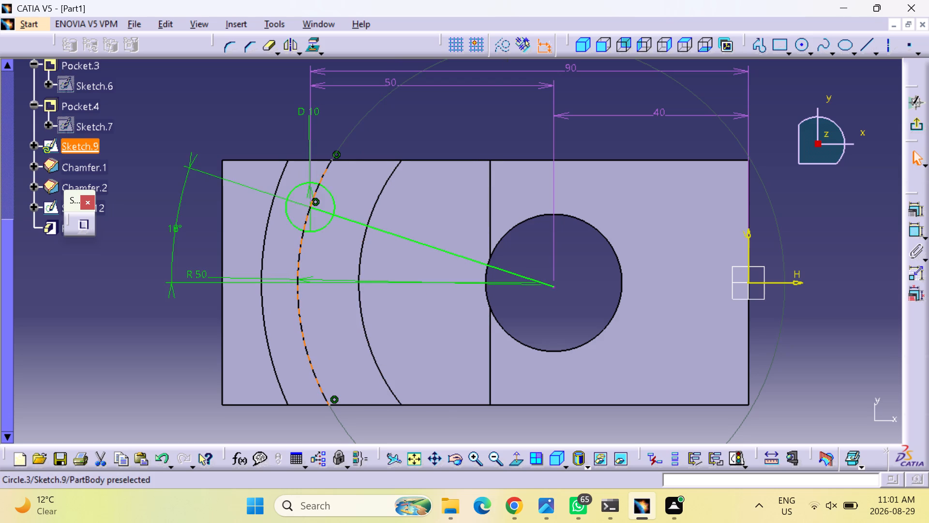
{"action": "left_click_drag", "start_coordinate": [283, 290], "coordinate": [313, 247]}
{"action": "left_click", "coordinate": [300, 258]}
Delete the coincidences at the layout arc's upper endpoint and at the small hole's centre.
{"action": "left_click", "coordinate": [333, 153]}
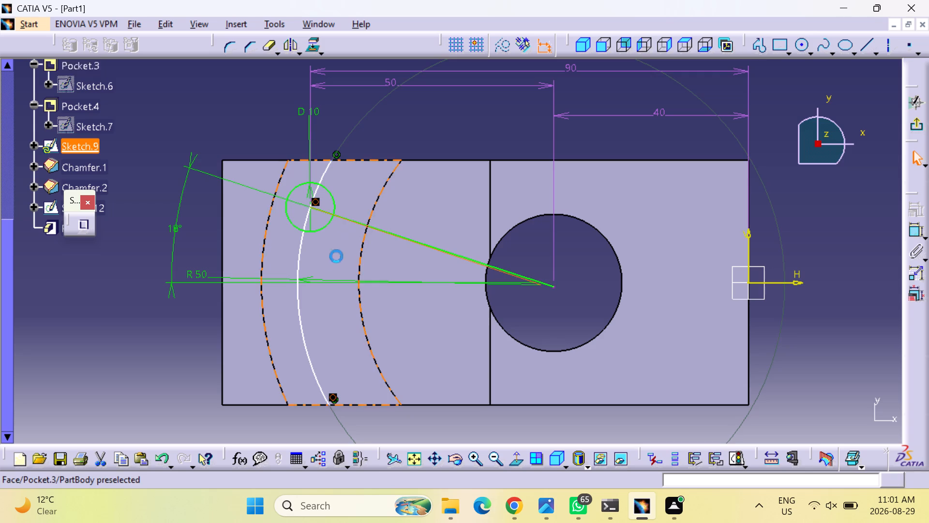
{"action": "key", "text": "Delete"}
{"action": "left_click", "coordinate": [338, 152]}
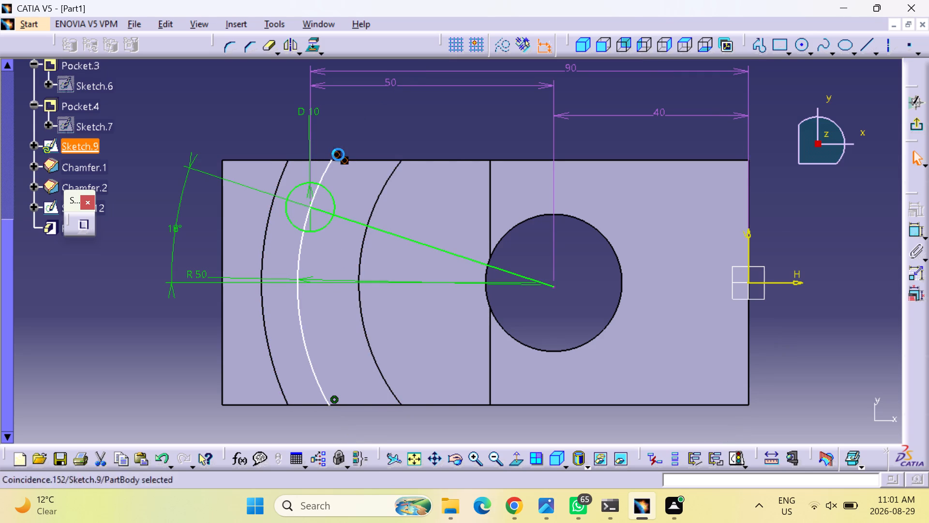
{"action": "key", "text": "Delete"}
Delete the horizontal 90 mm and 50 mm dimensions locating the small hole's centre.
{"action": "left_click", "coordinate": [572, 65]}
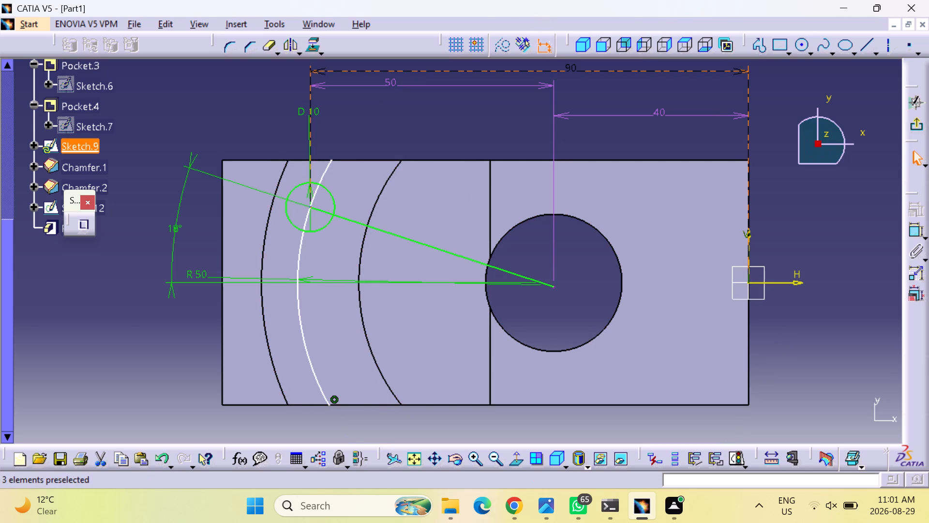
{"action": "key", "text": "Delete"}
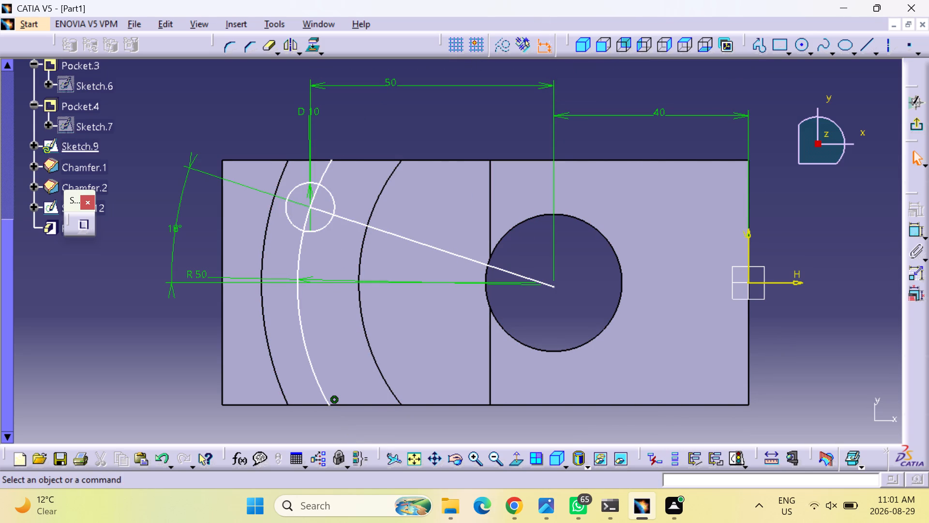
{"action": "left_click", "coordinate": [392, 81]}
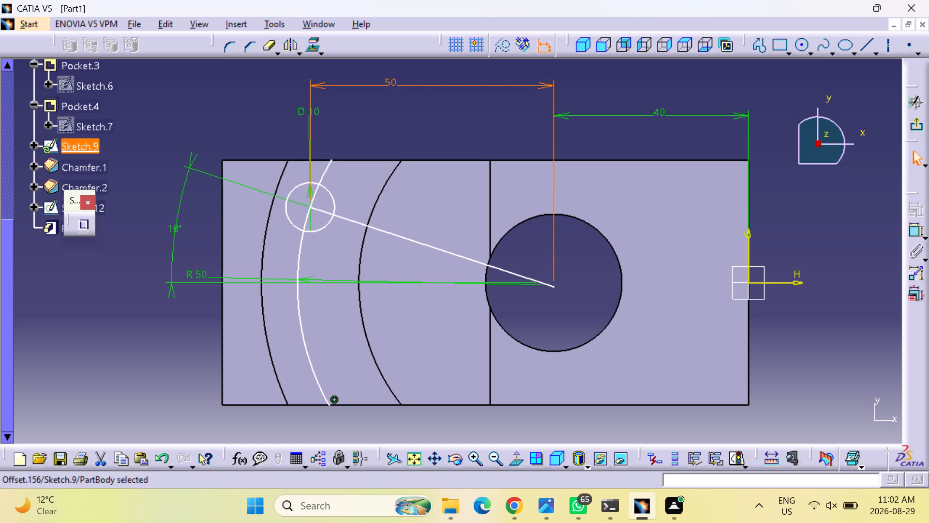
{"action": "key", "text": "Delete"}
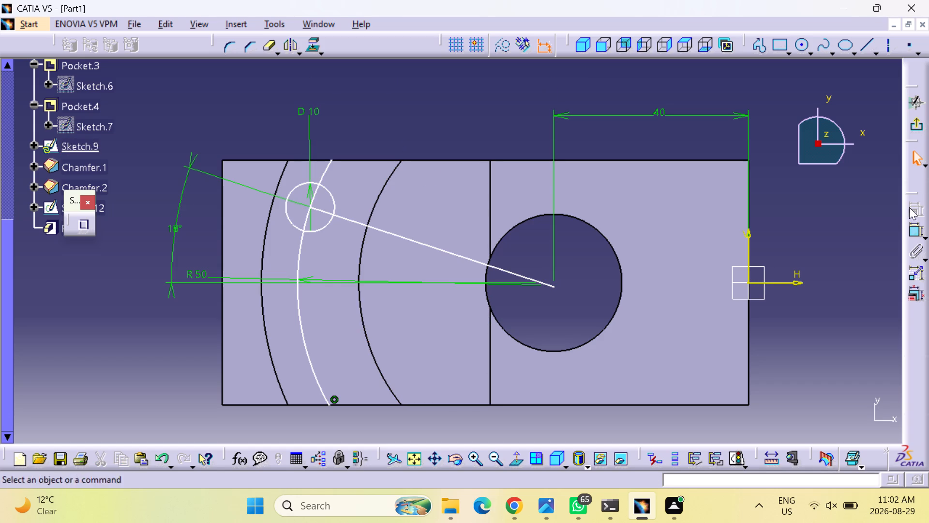
Dimension the horizontal distance from the sketch's vertical axis to the small hole's centre, placing it above the block.
{"action": "left_click", "coordinate": [914, 230]}
{"action": "left_click", "coordinate": [749, 248]}
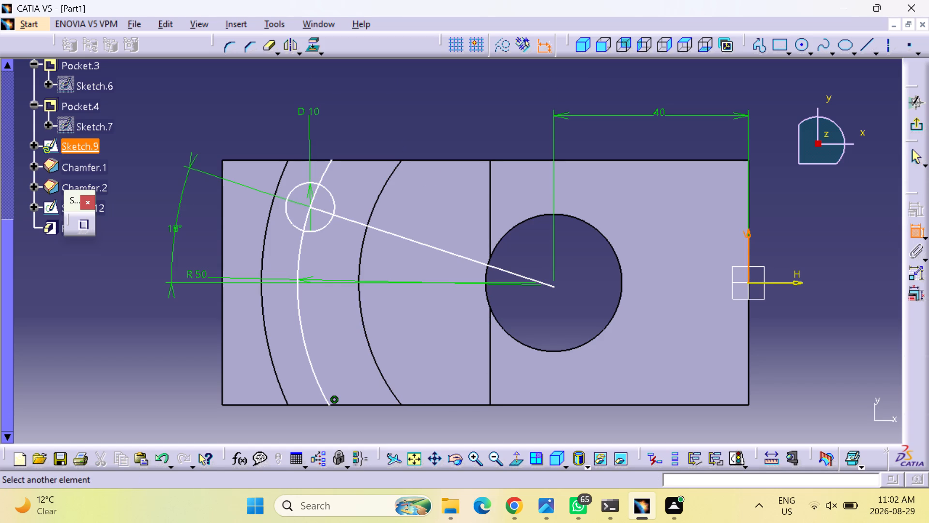
{"action": "left_click", "coordinate": [311, 207]}
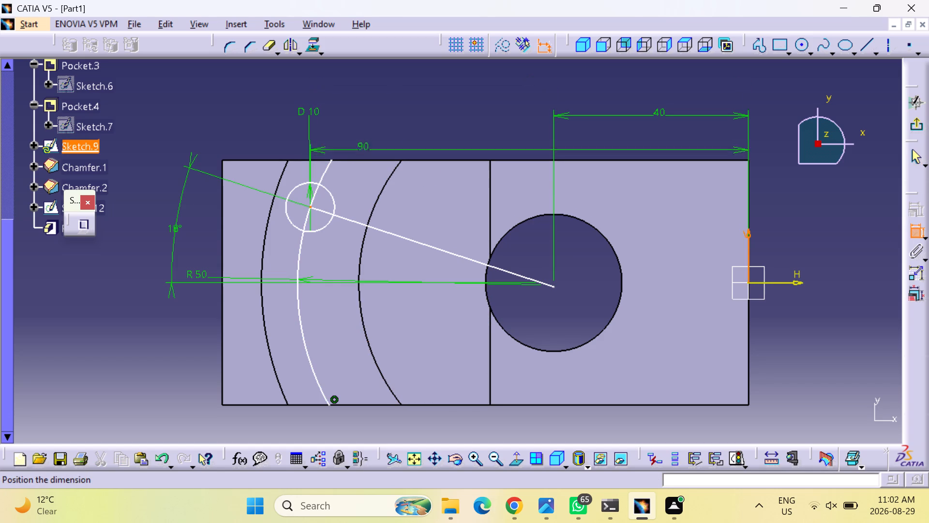
{"action": "left_click", "coordinate": [408, 77]}
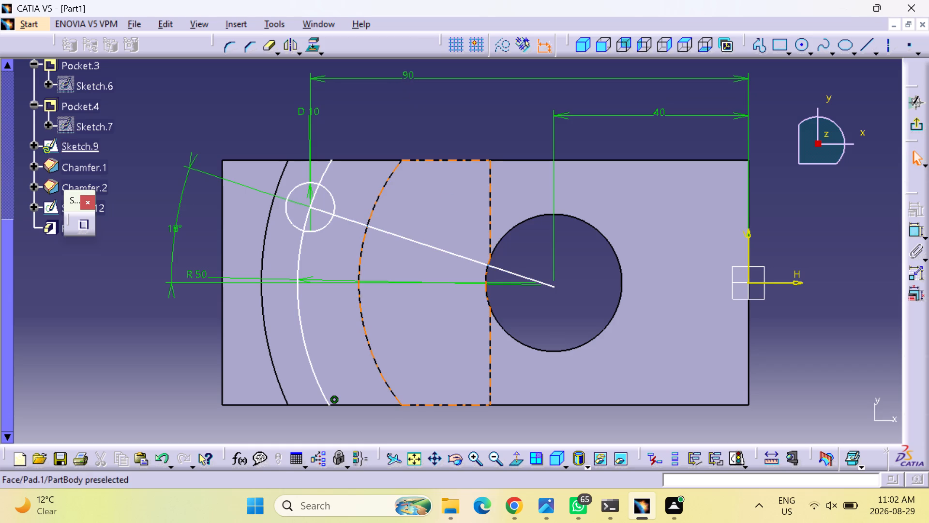
Dimension the horizontal distance between the centres of the large and small holes, placing it above the block.
{"action": "left_click", "coordinate": [914, 230]}
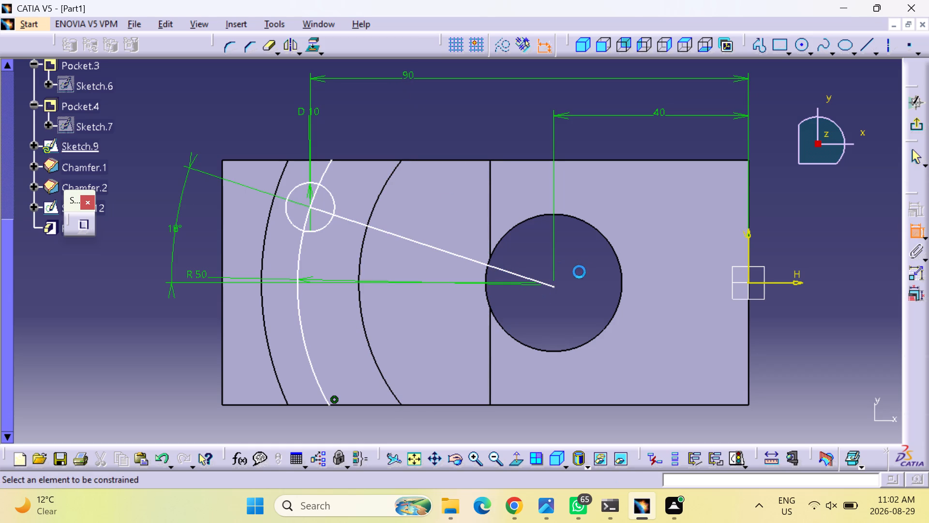
{"action": "left_click", "coordinate": [555, 288]}
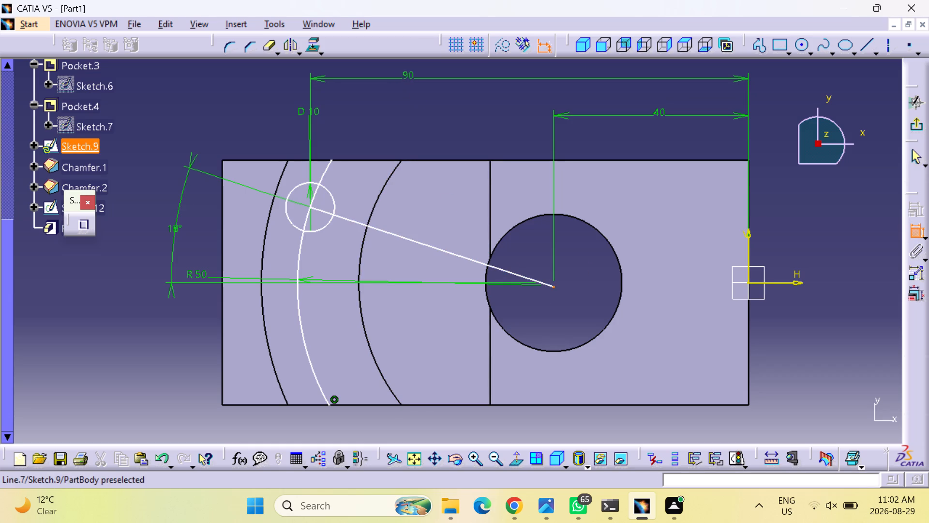
{"action": "left_click", "coordinate": [309, 205]}
{"action": "right_click", "coordinate": [372, 141]}
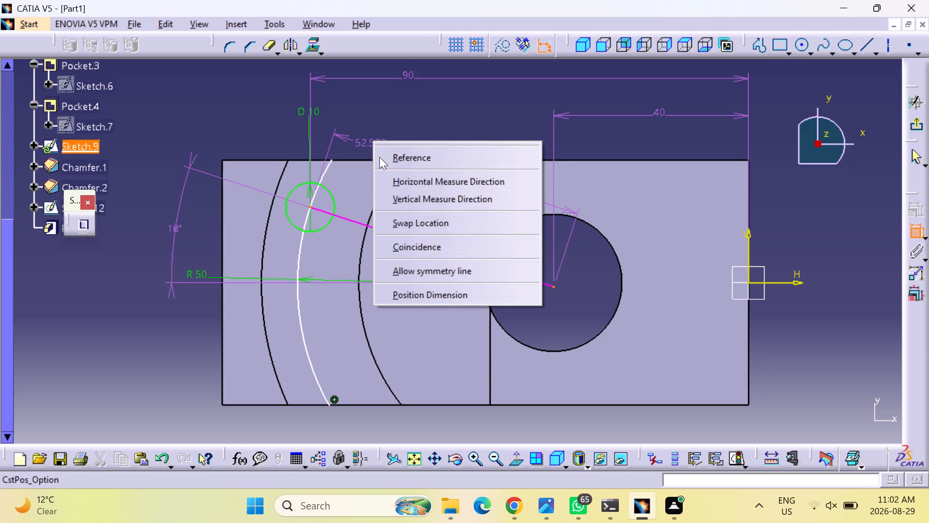
{"action": "left_click", "coordinate": [448, 185]}
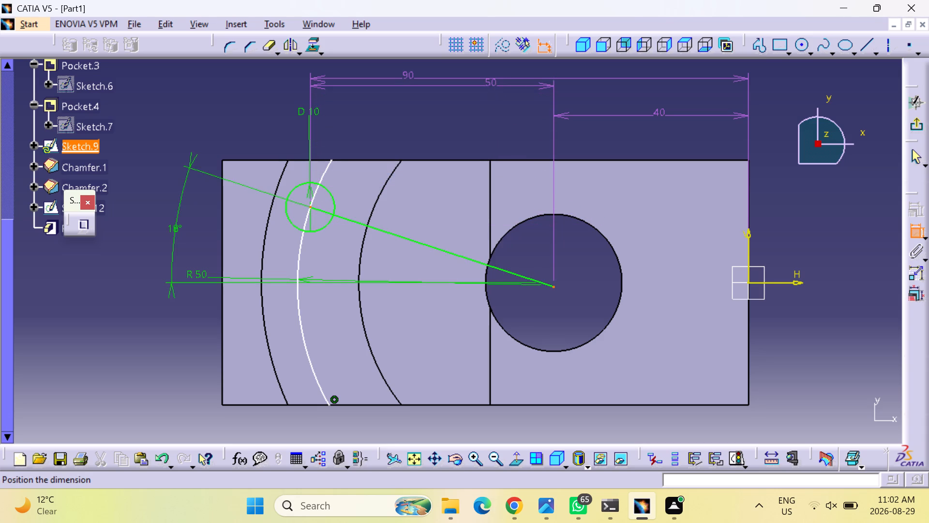
{"action": "left_click", "coordinate": [485, 93]}
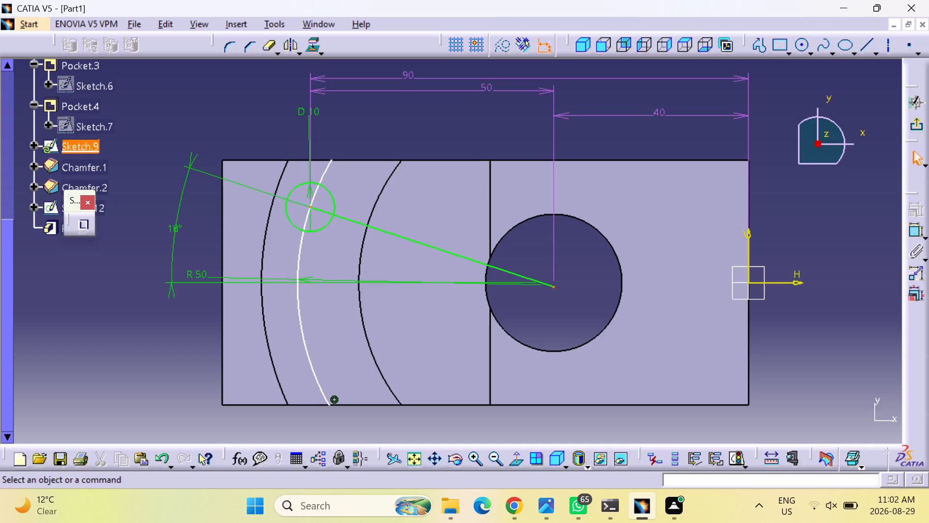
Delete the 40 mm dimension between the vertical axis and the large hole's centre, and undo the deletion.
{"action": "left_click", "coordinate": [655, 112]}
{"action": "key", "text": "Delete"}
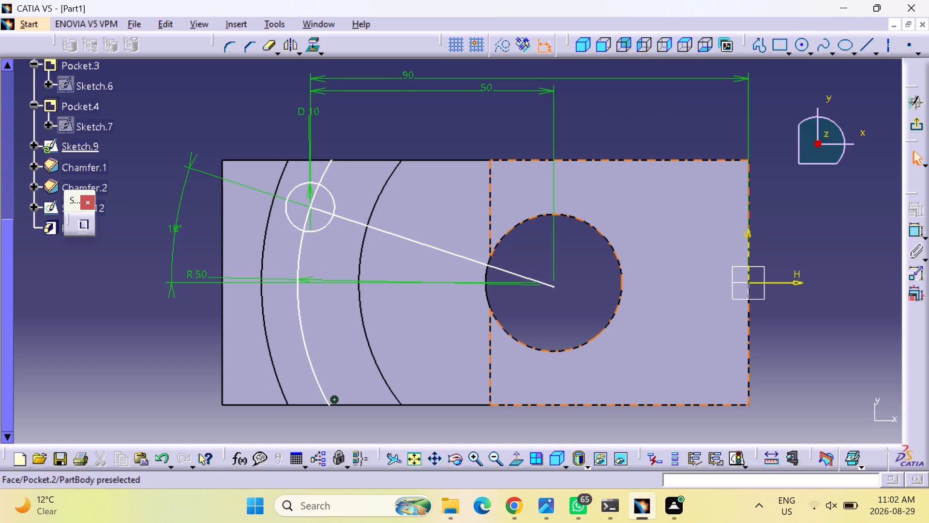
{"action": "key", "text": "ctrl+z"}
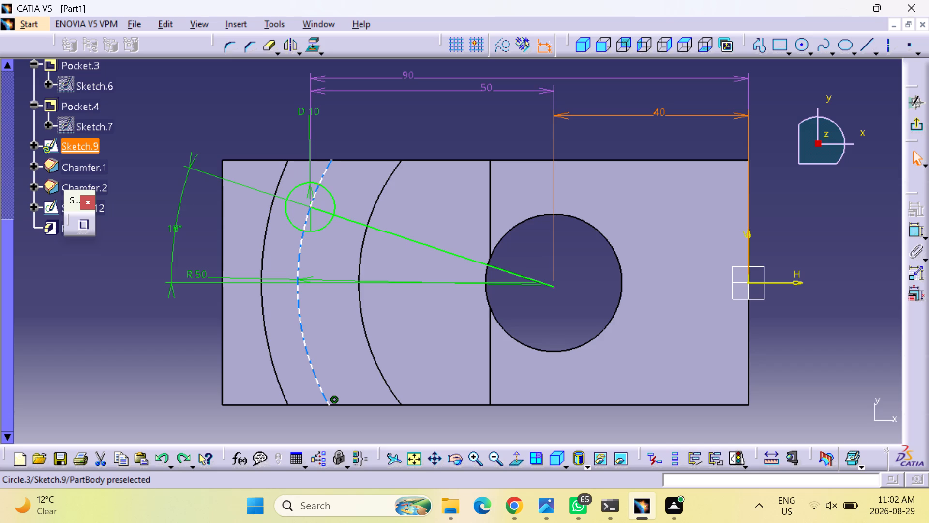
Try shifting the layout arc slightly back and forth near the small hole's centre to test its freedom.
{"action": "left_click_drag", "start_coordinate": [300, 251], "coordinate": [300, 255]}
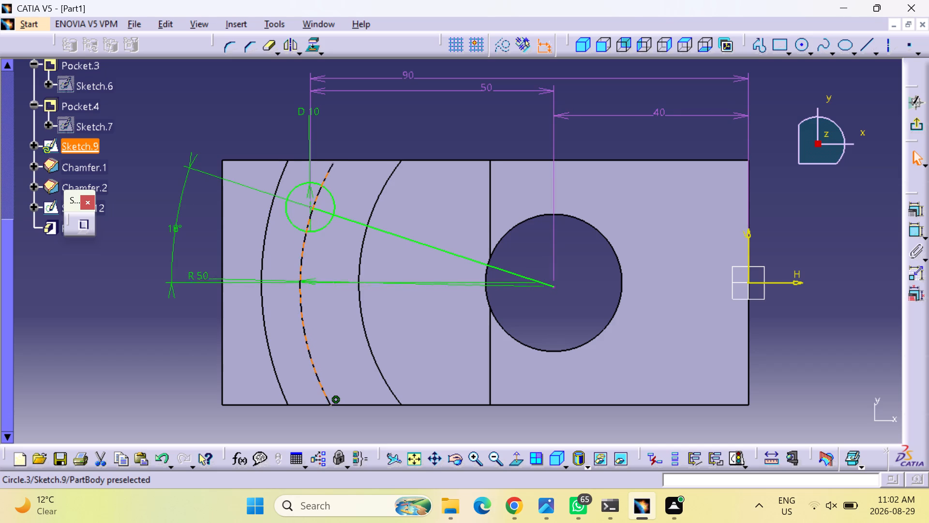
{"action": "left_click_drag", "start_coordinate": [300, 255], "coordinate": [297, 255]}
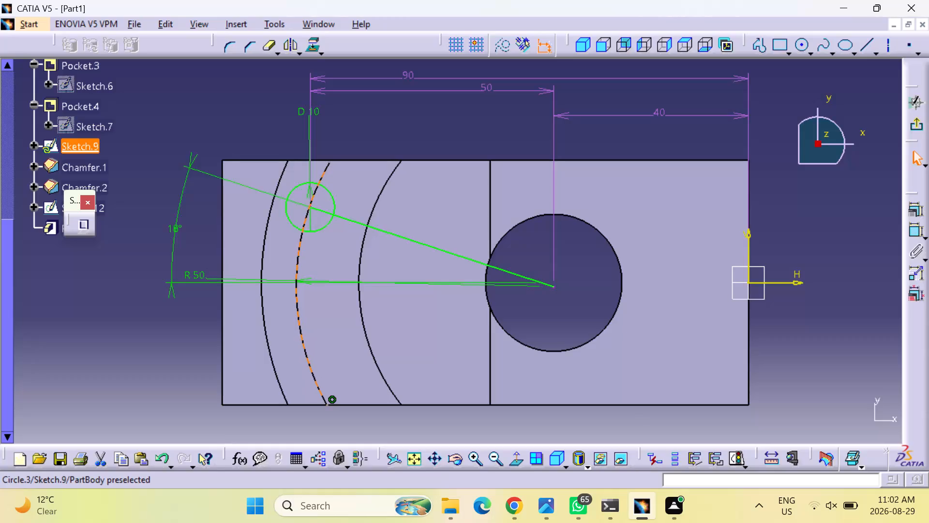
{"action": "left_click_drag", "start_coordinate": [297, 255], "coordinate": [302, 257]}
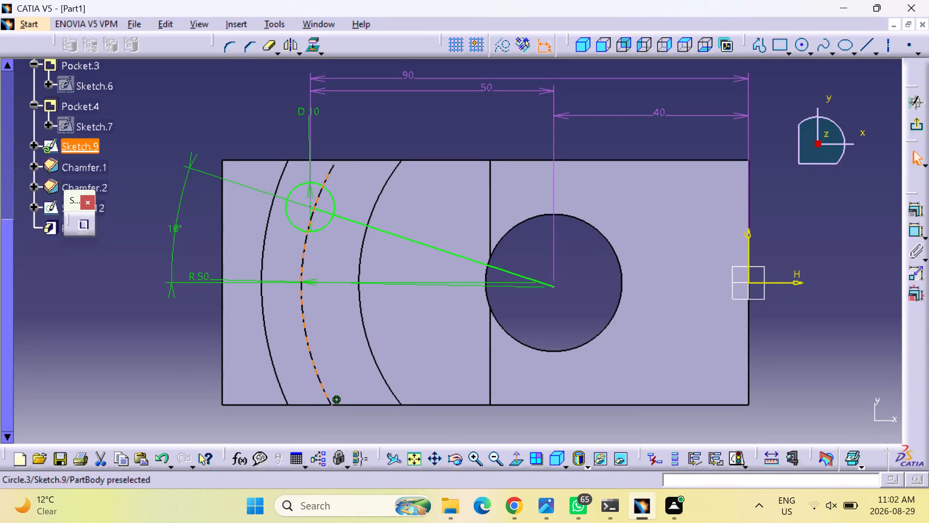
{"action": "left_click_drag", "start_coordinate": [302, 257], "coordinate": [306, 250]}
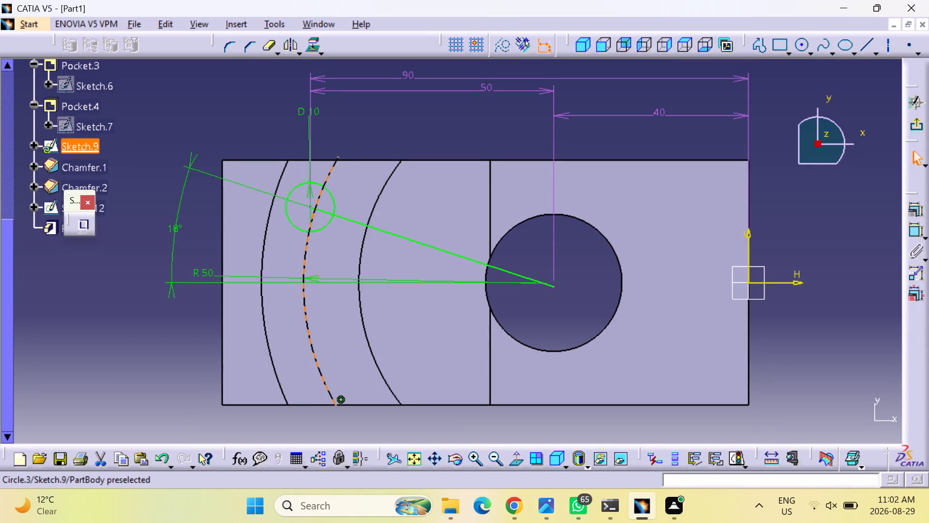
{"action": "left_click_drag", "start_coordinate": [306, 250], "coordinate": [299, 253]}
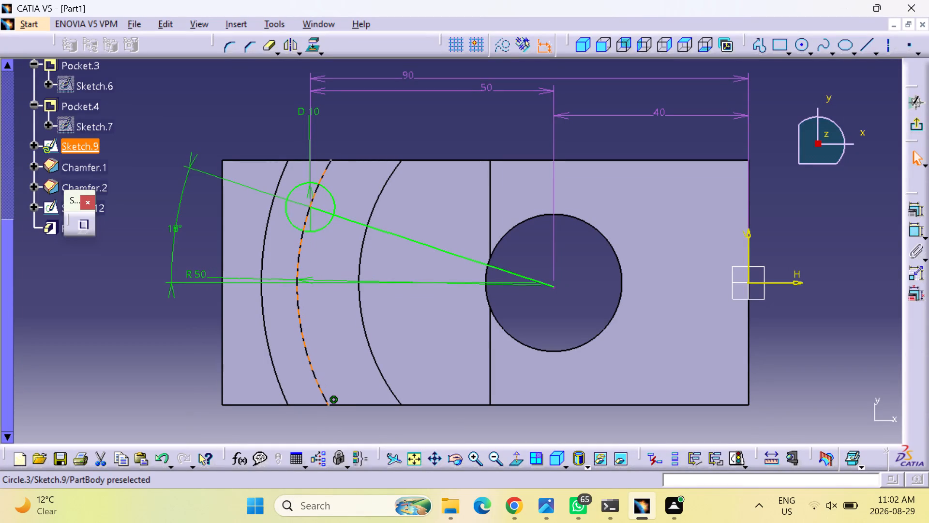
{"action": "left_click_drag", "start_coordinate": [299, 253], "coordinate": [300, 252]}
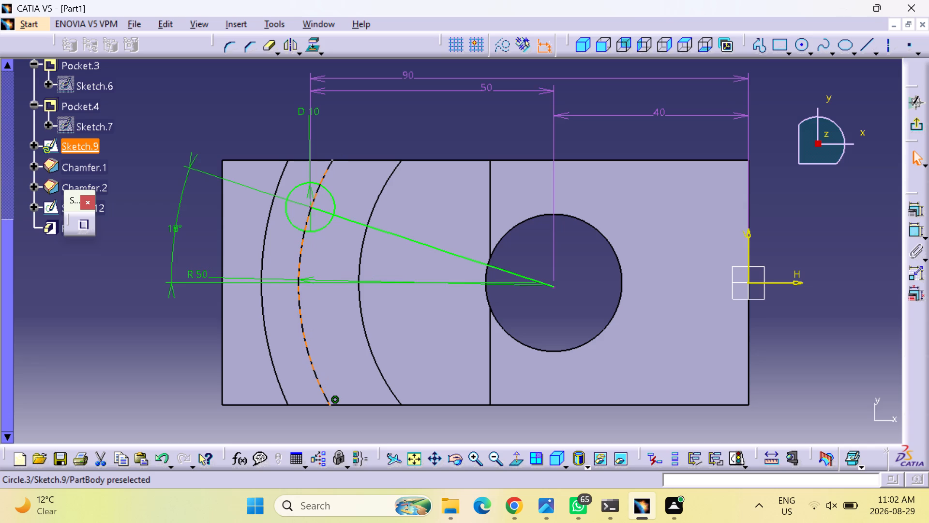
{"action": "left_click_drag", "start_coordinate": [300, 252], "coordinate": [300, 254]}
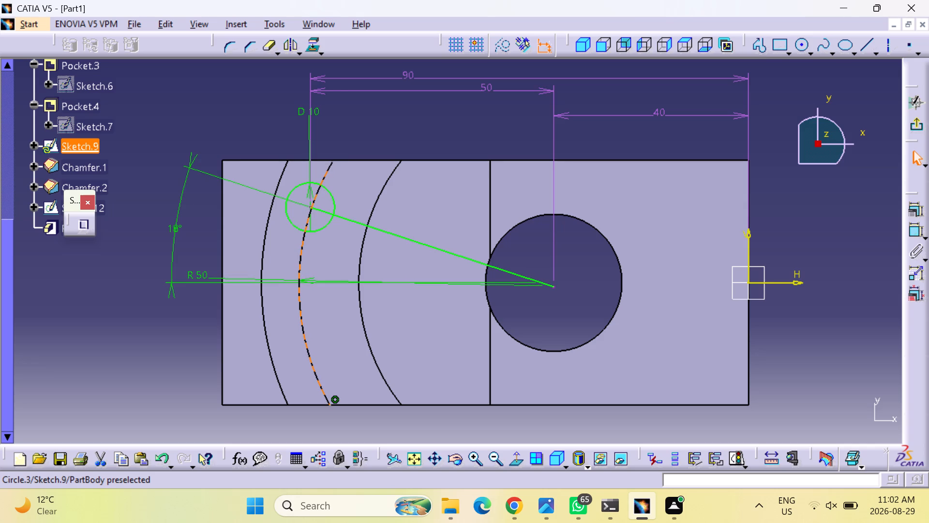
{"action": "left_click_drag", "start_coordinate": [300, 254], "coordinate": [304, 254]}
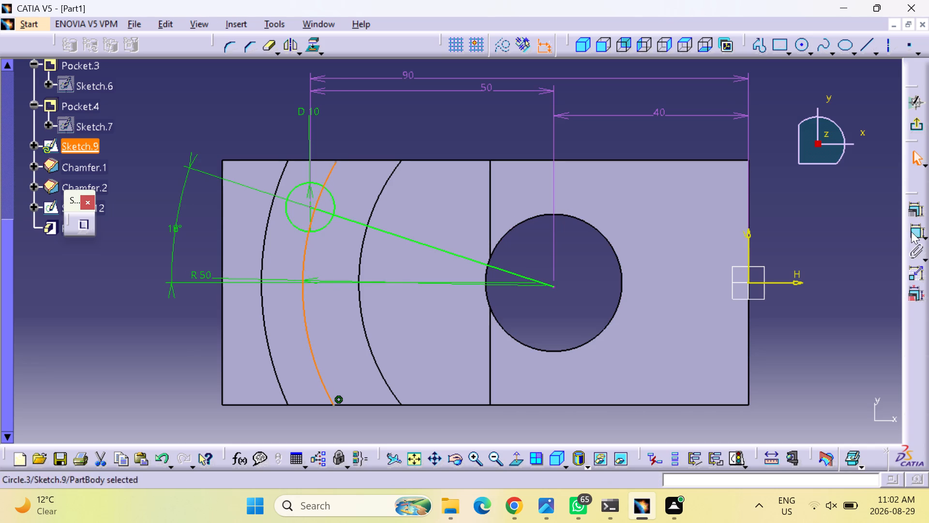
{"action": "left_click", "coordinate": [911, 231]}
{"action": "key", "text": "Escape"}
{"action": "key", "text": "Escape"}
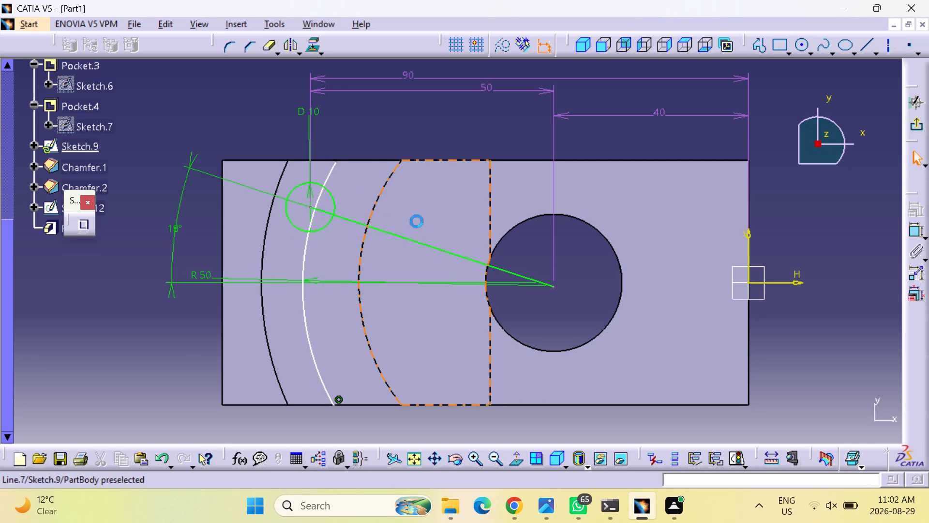
Constrain the small hole's centre to be coincident with the 50 mm radius layout arc.
{"action": "left_click", "coordinate": [910, 231]}
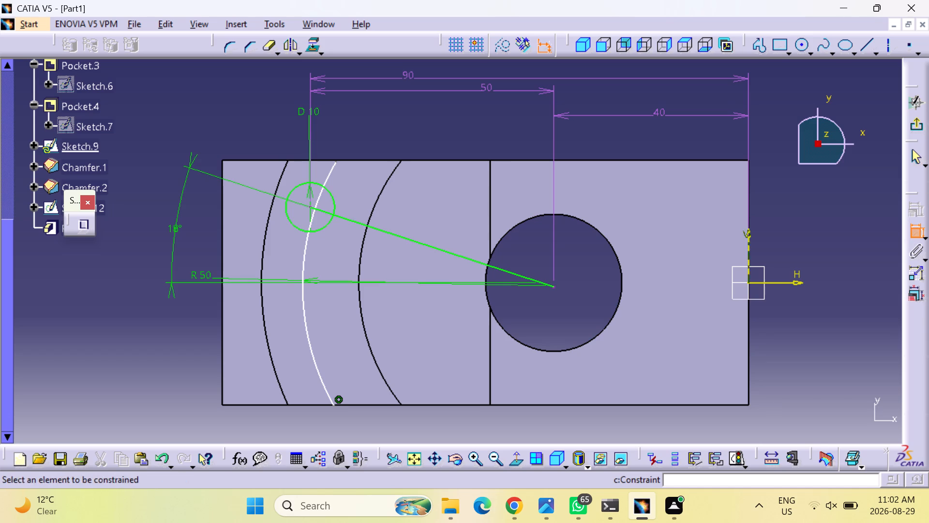
{"action": "left_click", "coordinate": [309, 207]}
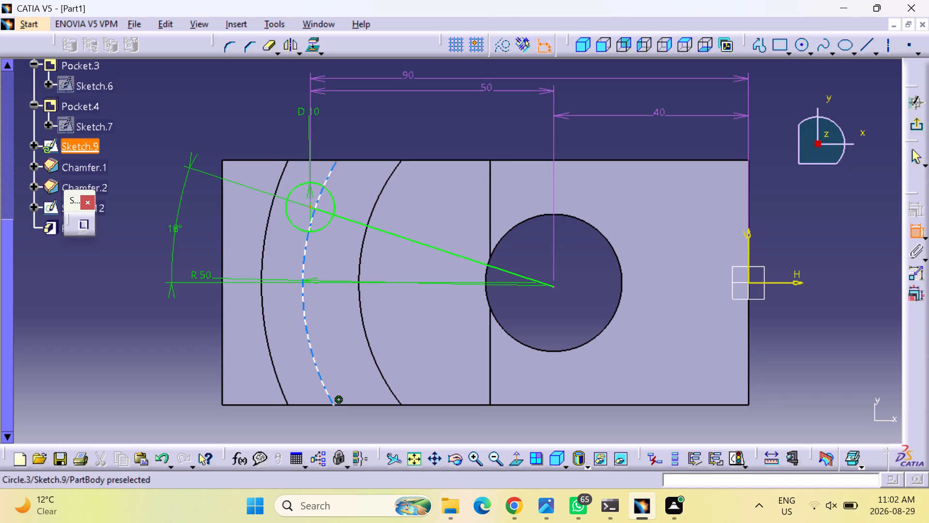
{"action": "left_click", "coordinate": [312, 216]}
{"action": "right_click", "coordinate": [312, 215]}
{"action": "left_click", "coordinate": [369, 407]}
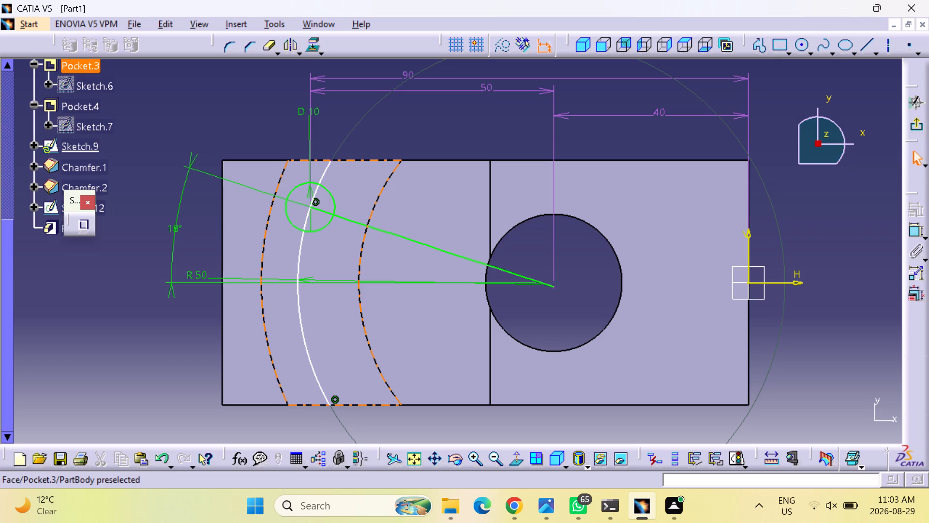
Delete the horizontal 90 mm dimension from the vertical axis to the small hole's centre.
{"action": "left_click", "coordinate": [411, 75]}
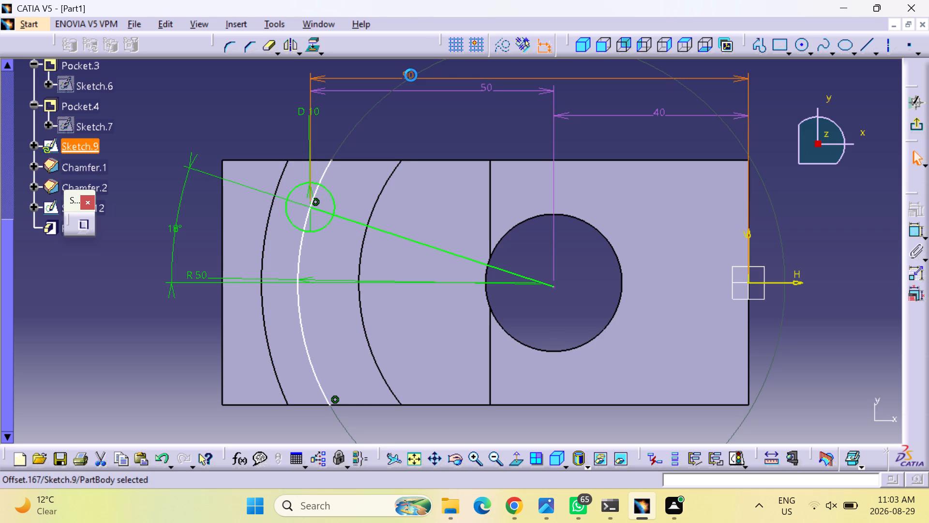
{"action": "key", "text": "Delete"}
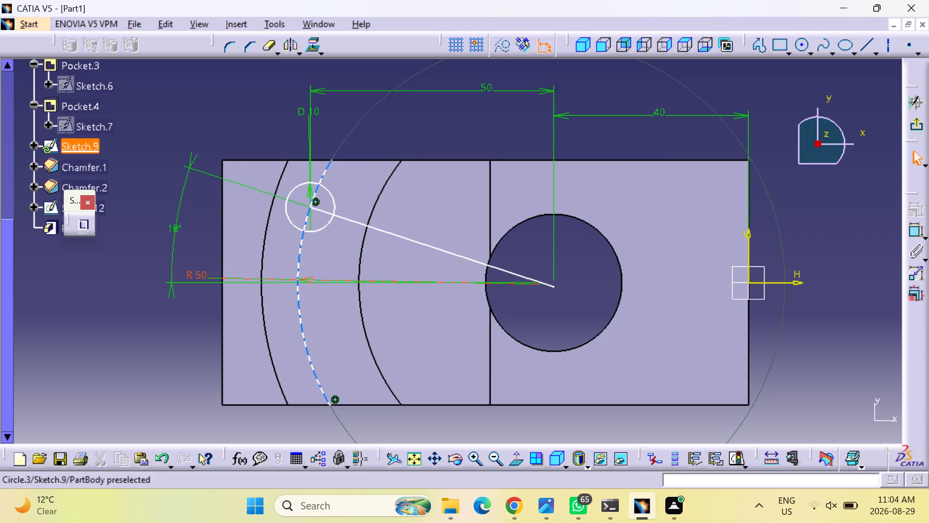
Reposition the layout arc's R 50 dimension below the horizontal axis, with its label outside the block beyond the small-hole end.
{"action": "left_click_drag", "start_coordinate": [204, 270], "coordinate": [184, 260]}
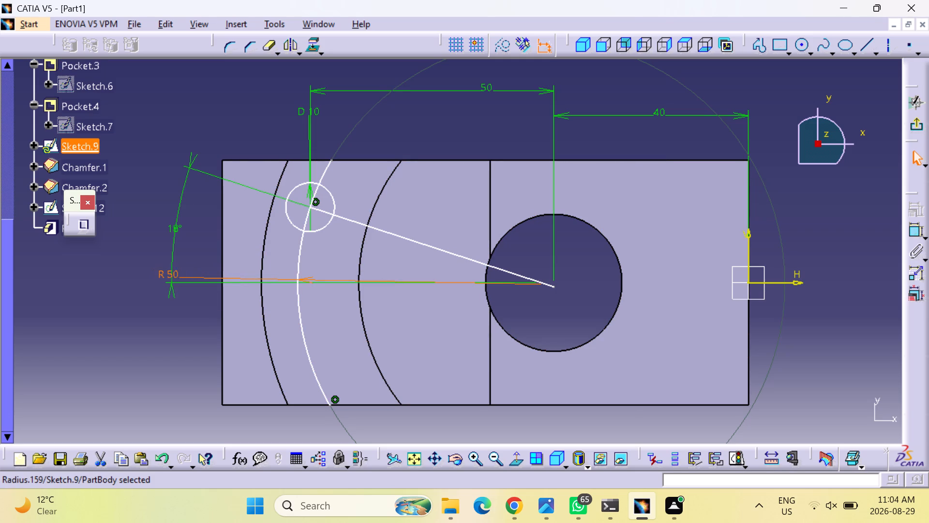
{"action": "left_click_drag", "start_coordinate": [184, 260], "coordinate": [124, 236]}
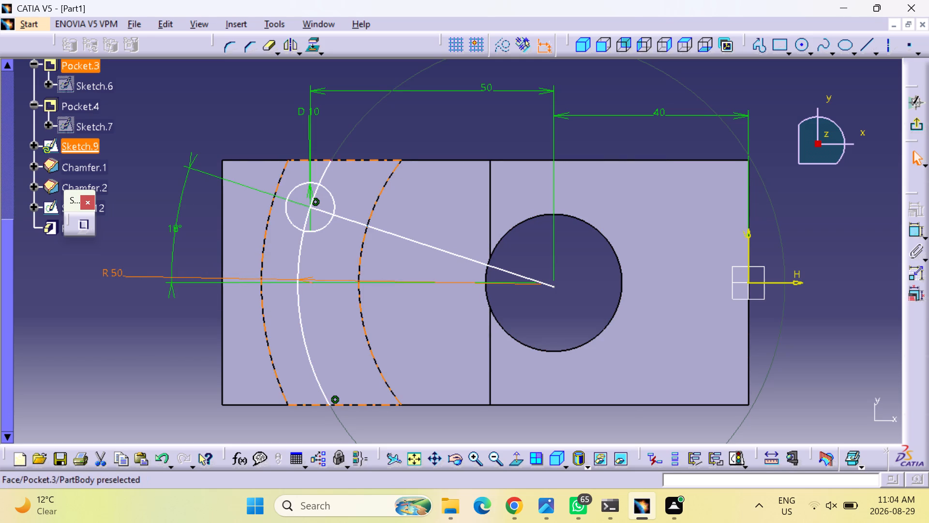
{"action": "left_click_drag", "start_coordinate": [307, 279], "coordinate": [324, 424]}
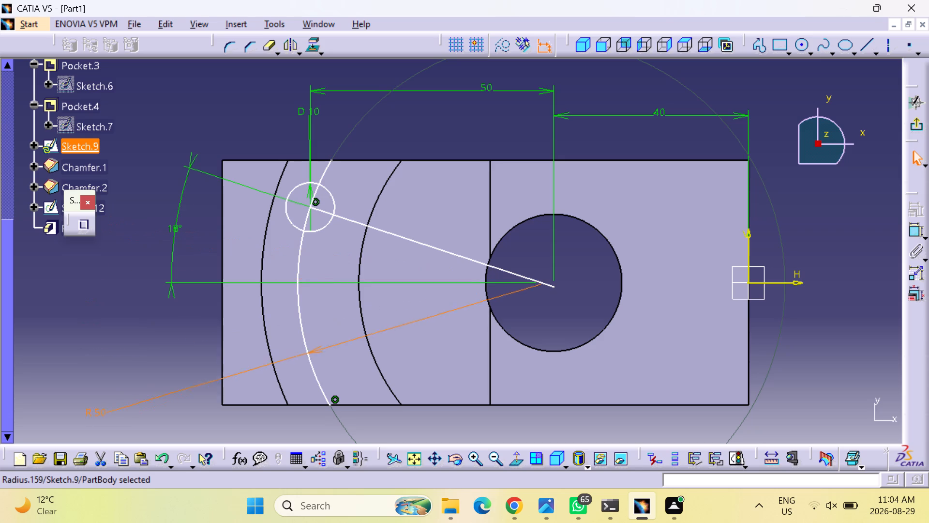
{"action": "left_click_drag", "start_coordinate": [324, 424], "coordinate": [275, 366]}
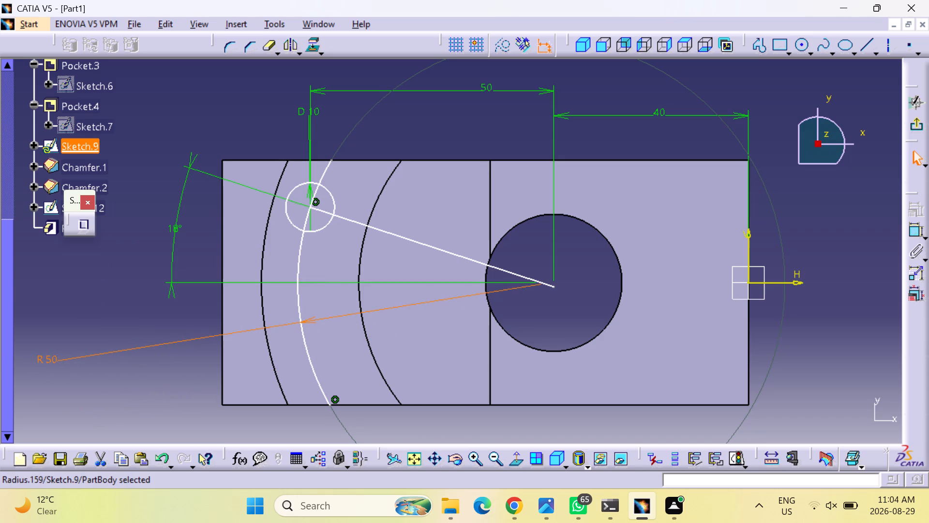
{"action": "left_click_drag", "start_coordinate": [49, 361], "coordinate": [168, 349]}
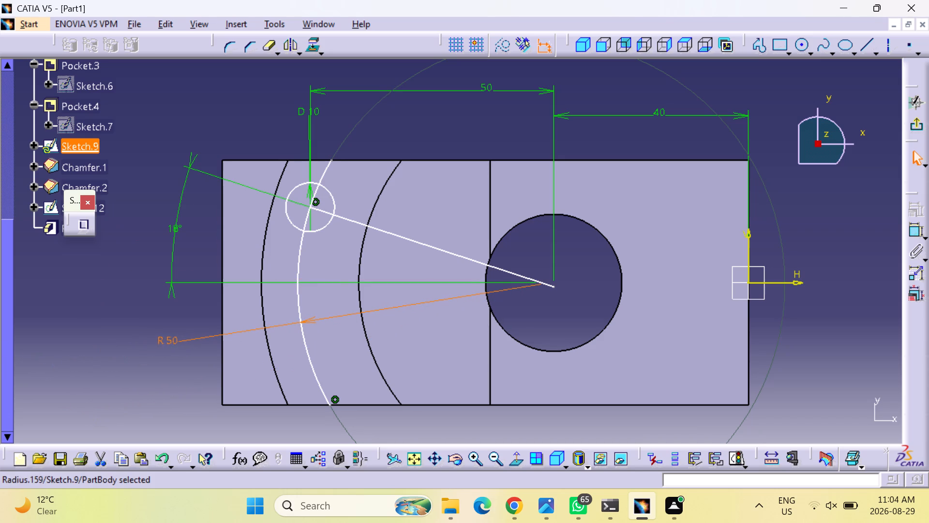
{"action": "left_click_drag", "start_coordinate": [168, 349], "coordinate": [155, 354]}
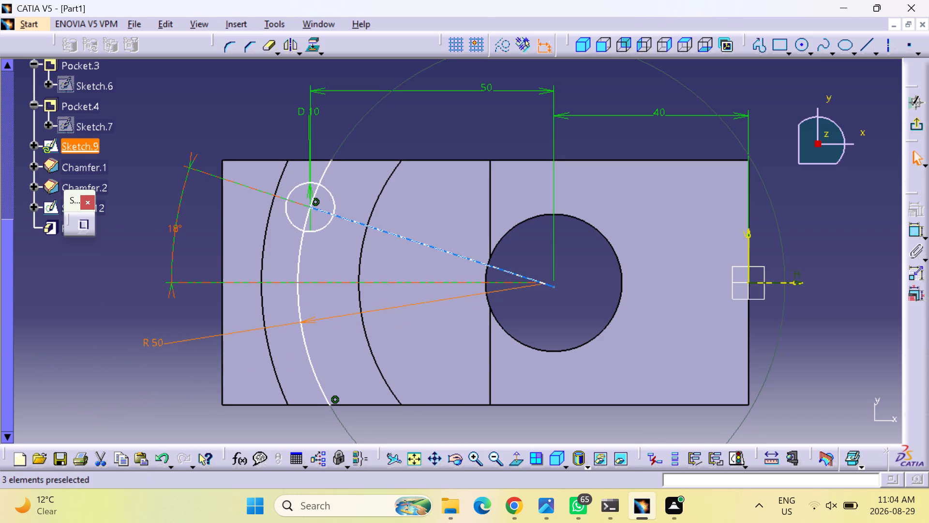
Pull the layout arc's upper endpoint out along its curve to beyond the block's upper edge.
{"action": "middle_click_drag", "start_coordinate": [582, 281], "coordinate": [583, 326]}
{"action": "left_click", "coordinate": [582, 281]}
{"action": "right_click", "coordinate": [582, 281]}
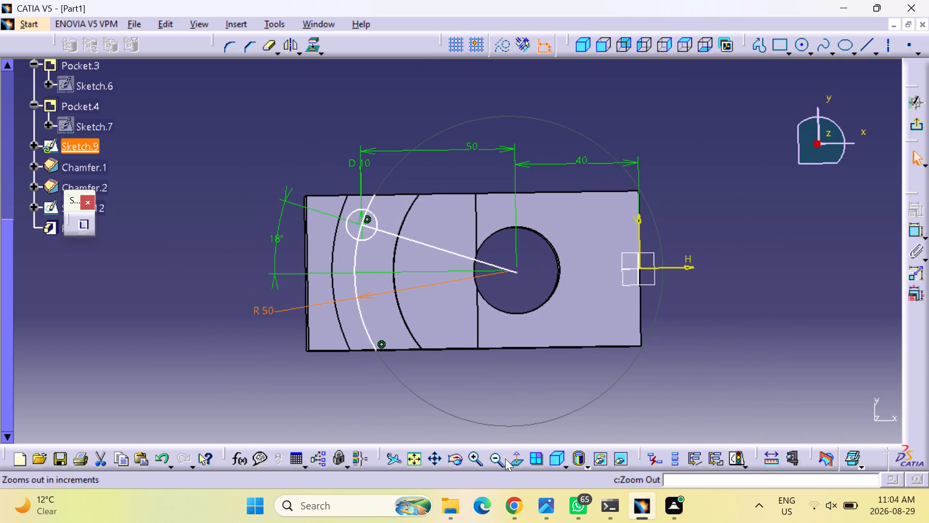
{"action": "left_click", "coordinate": [514, 460]}
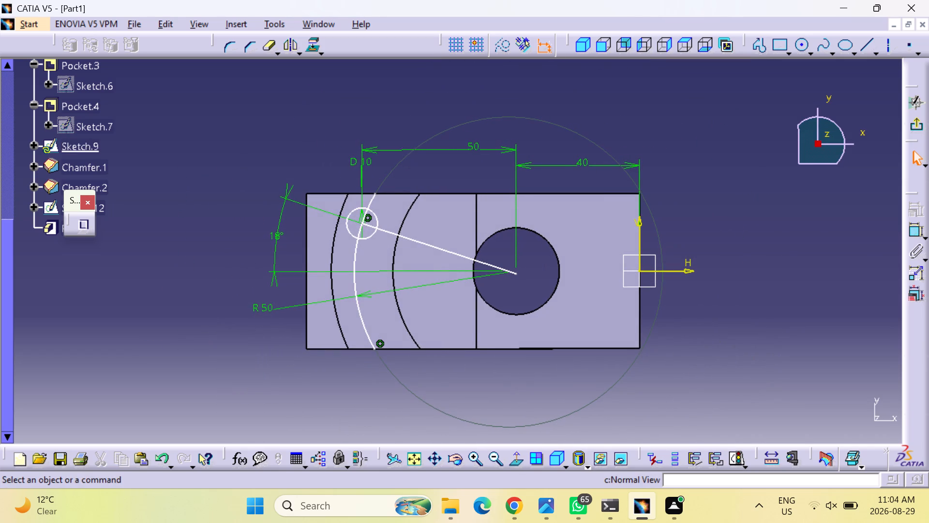
{"action": "middle_click_drag", "start_coordinate": [516, 353], "coordinate": [526, 323]}
{"action": "left_click", "coordinate": [516, 353]}
{"action": "middle_click_drag", "start_coordinate": [559, 298], "coordinate": [608, 310]}
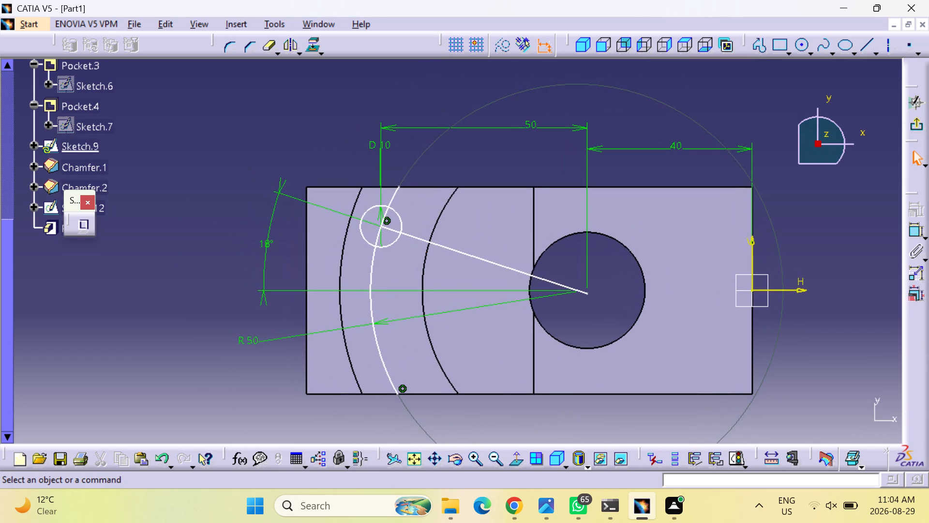
{"action": "left_click_drag", "start_coordinate": [402, 185], "coordinate": [421, 171]}
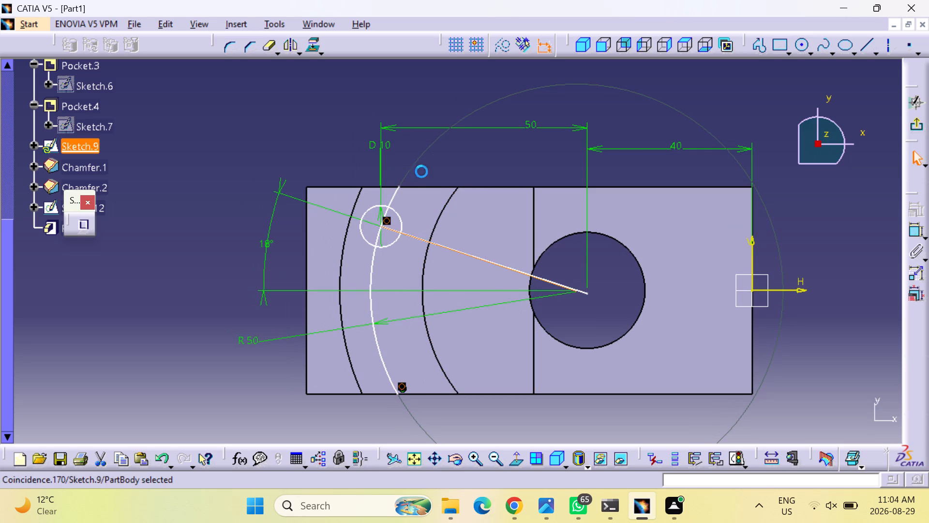
{"action": "left_click_drag", "start_coordinate": [421, 171], "coordinate": [481, 139]}
{"action": "left_click", "coordinate": [397, 158]}
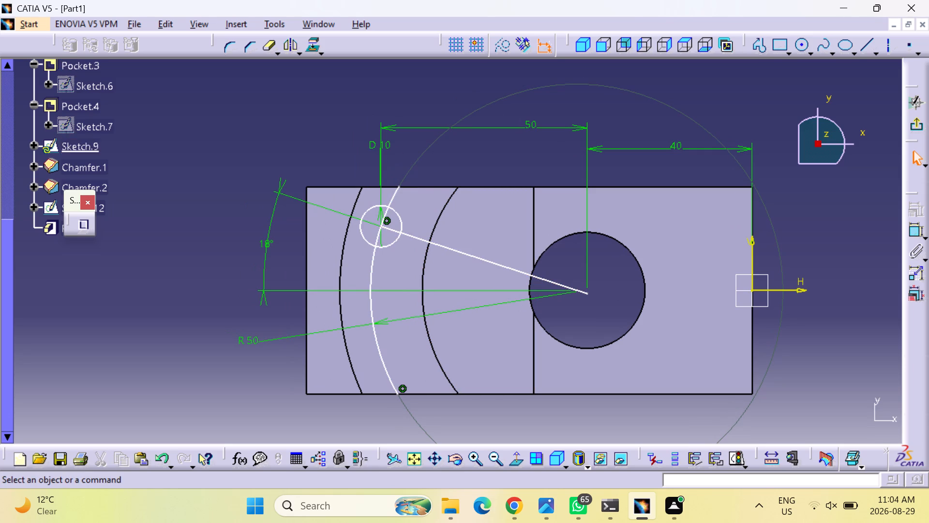
{"action": "left_click_drag", "start_coordinate": [404, 184], "coordinate": [410, 182]}
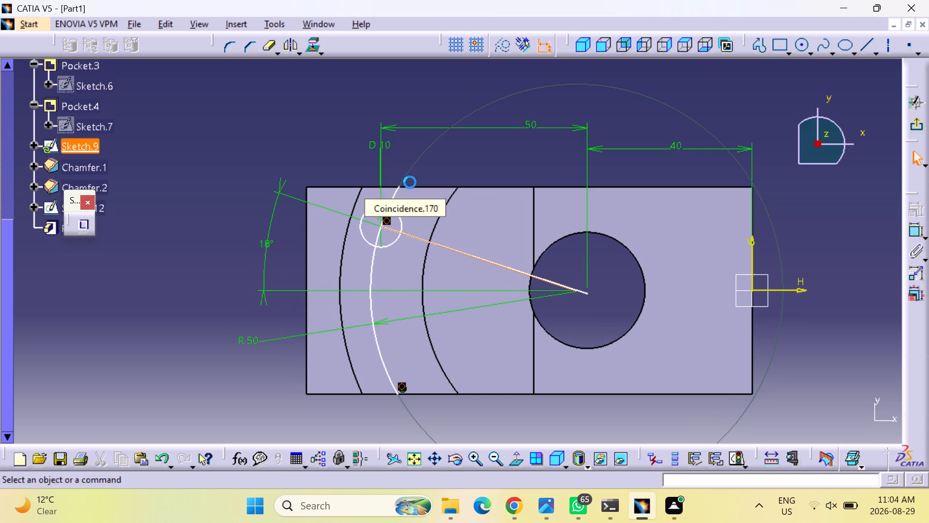
{"action": "left_click_drag", "start_coordinate": [410, 182], "coordinate": [487, 139]}
{"action": "left_click", "coordinate": [478, 165]}
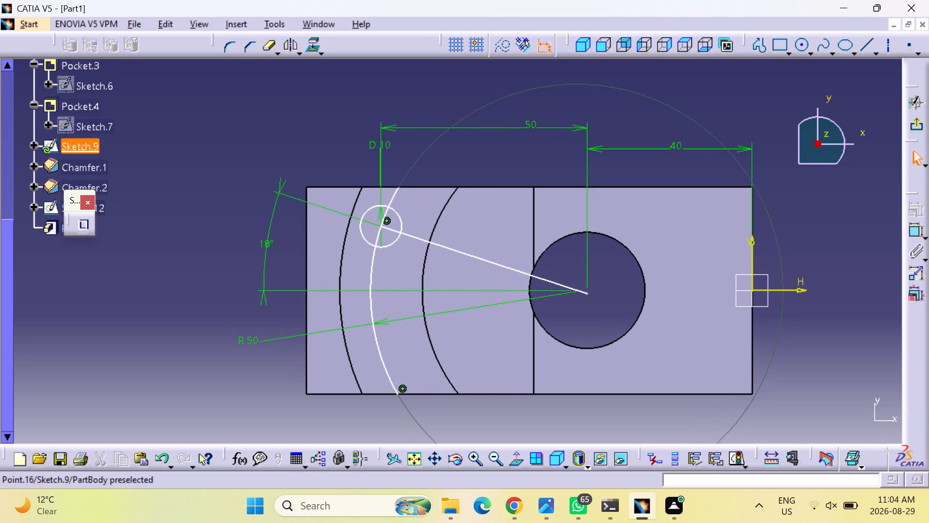
{"action": "left_click_drag", "start_coordinate": [399, 185], "coordinate": [475, 138]}
{"action": "left_click", "coordinate": [482, 168]}
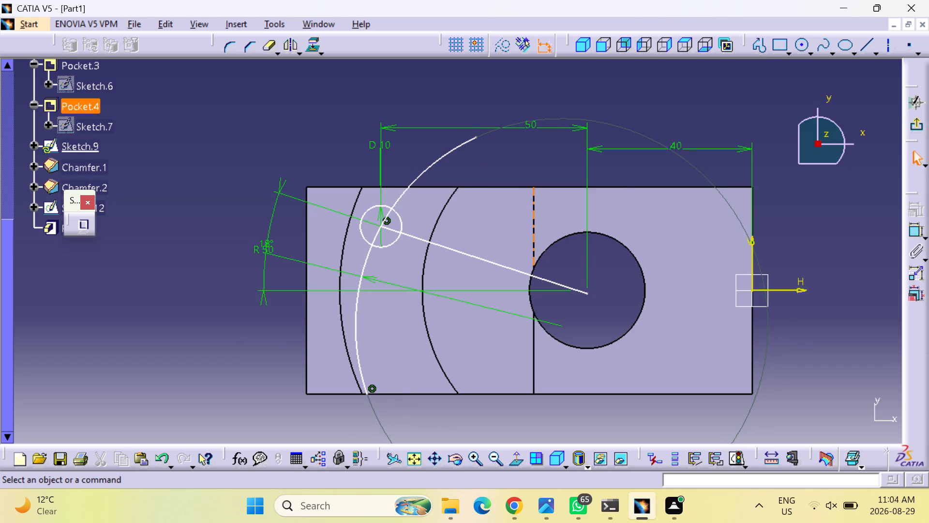
Convert the angled line from the large hole's centre to the small hole's centre into a construction element.
{"action": "left_click", "coordinate": [476, 258]}
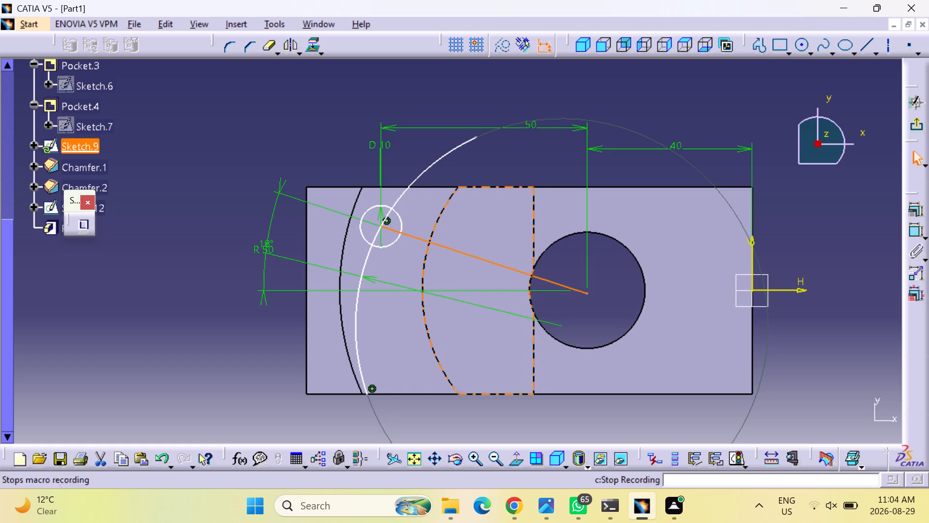
{"action": "left_click_drag", "start_coordinate": [504, 53], "coordinate": [503, 58]}
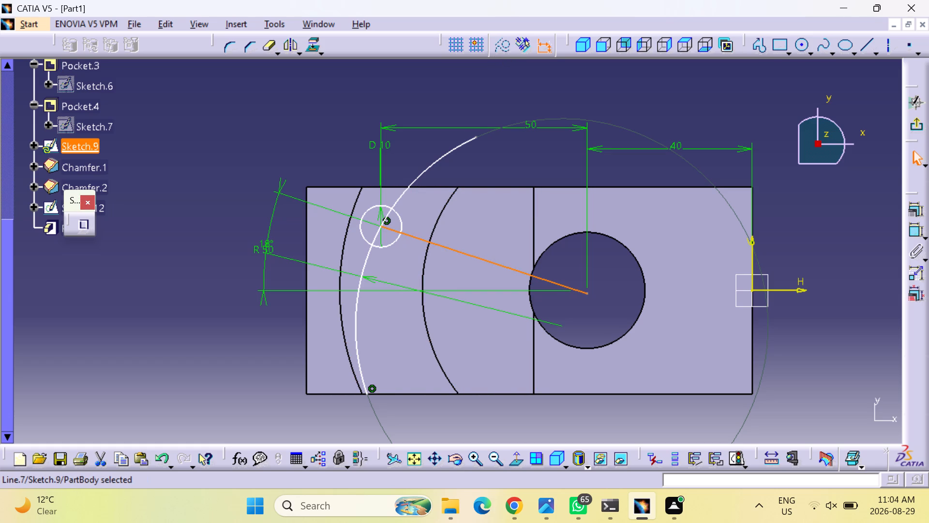
{"action": "left_click", "coordinate": [503, 53]}
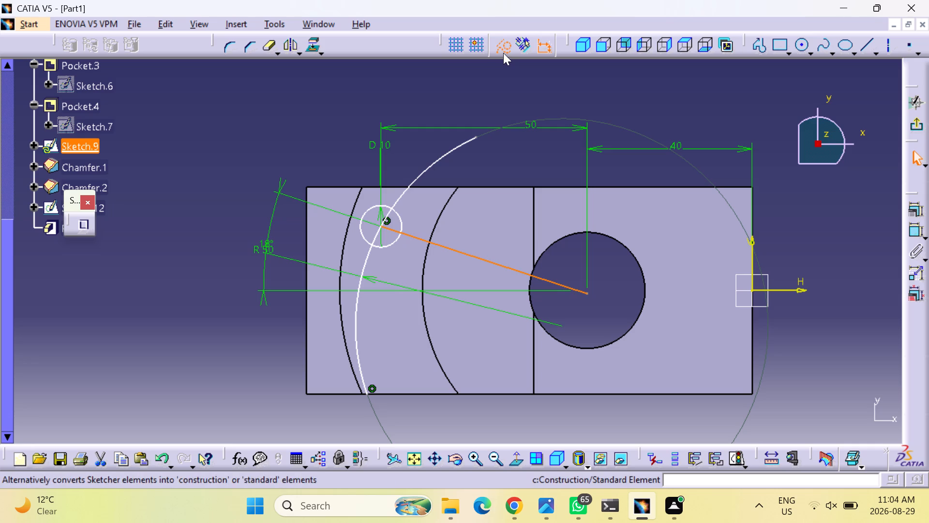
{"action": "left_click", "coordinate": [620, 99]}
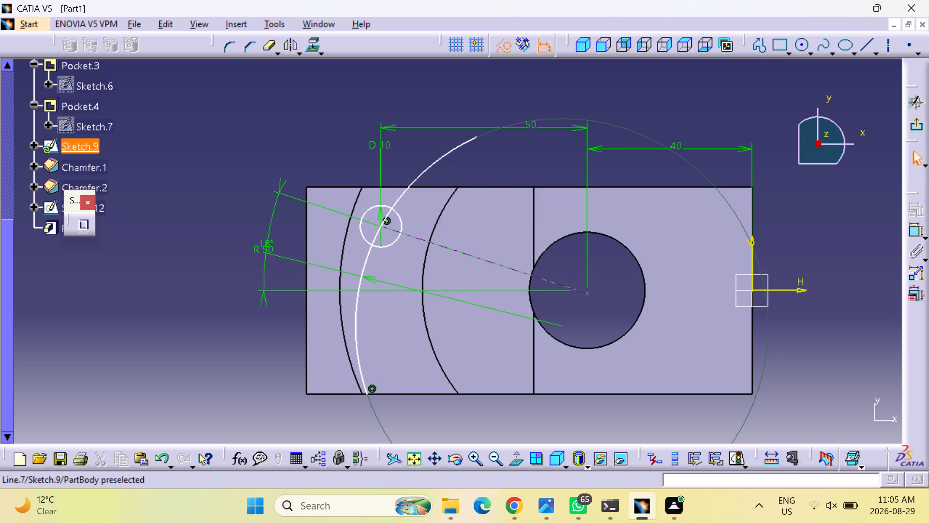
Reposition the 18° angle dimension's label along its arc, clear of the R 50 label.
{"action": "left_click_drag", "start_coordinate": [272, 244], "coordinate": [279, 226]}
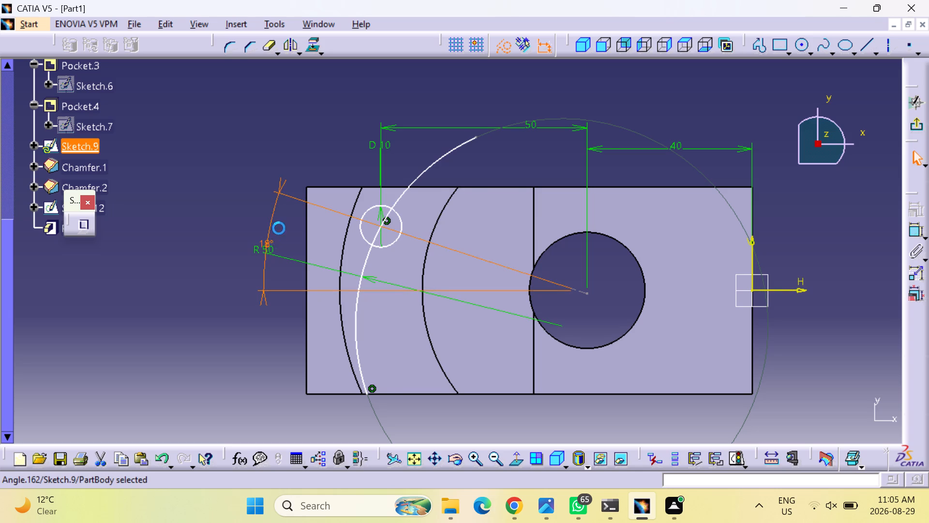
{"action": "left_click_drag", "start_coordinate": [279, 226], "coordinate": [278, 225]}
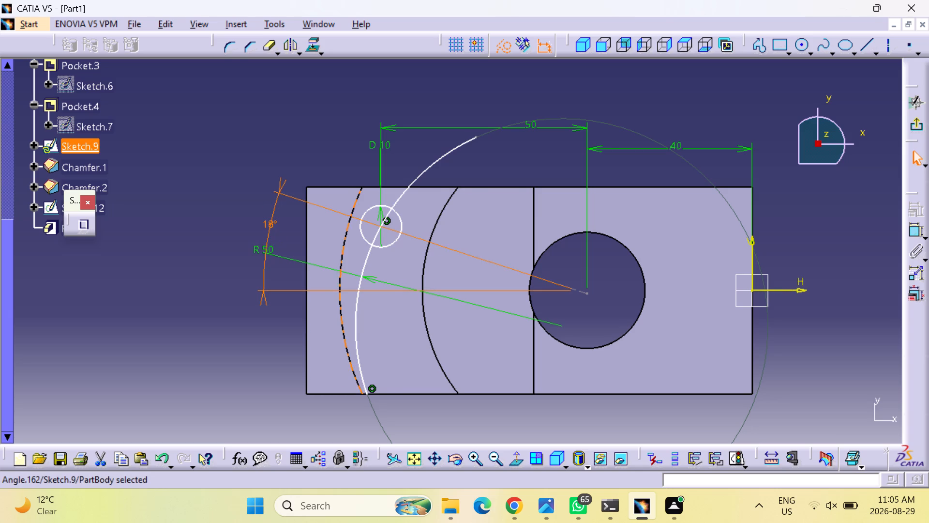
{"action": "left_click", "coordinate": [229, 222]}
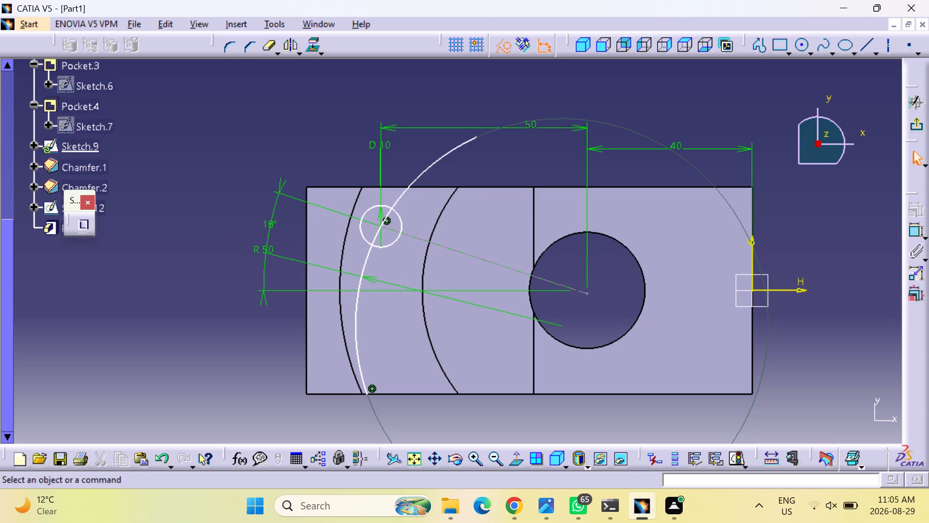
Constrain the 50 mm layout arc's upper endpoint to be coincident with the block's upper edge.
{"action": "left_click", "coordinate": [914, 230]}
{"action": "left_click", "coordinate": [914, 229]}
{"action": "double_click", "coordinate": [914, 229]}
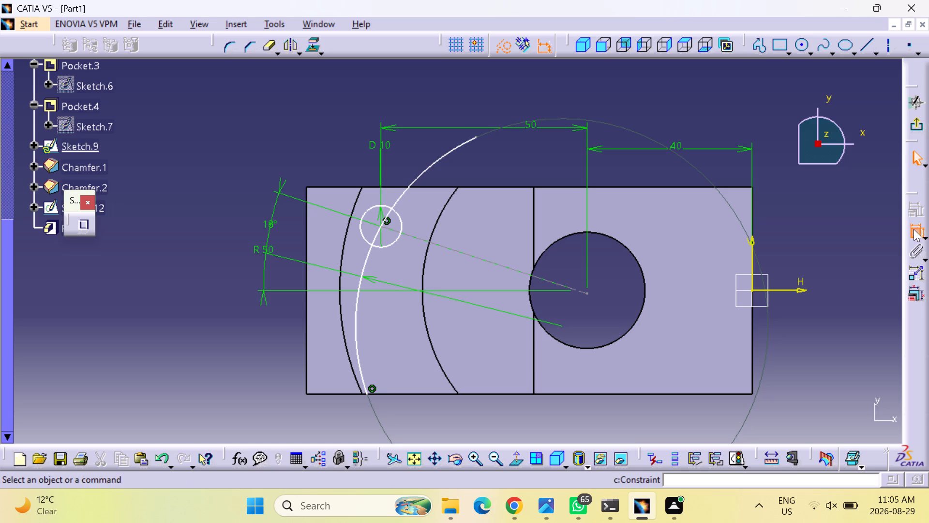
{"action": "left_click", "coordinate": [478, 136]}
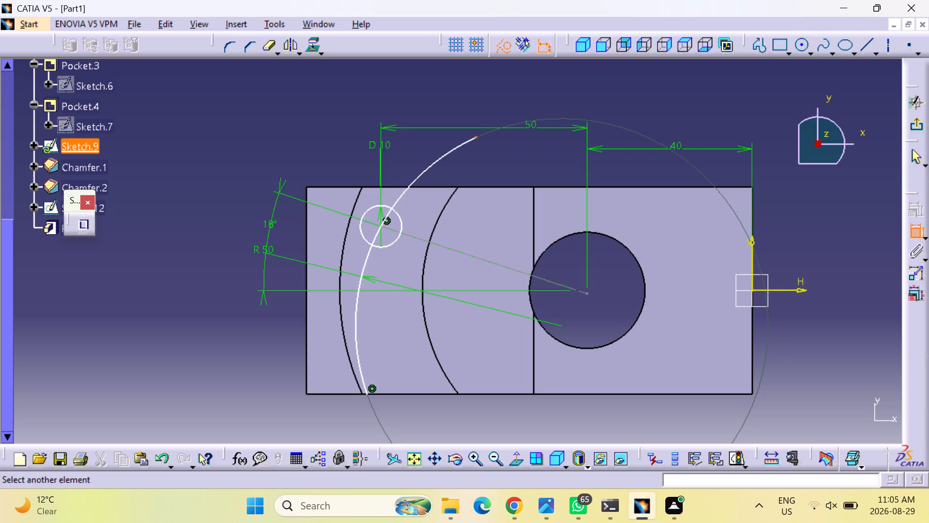
{"action": "left_click", "coordinate": [428, 185]}
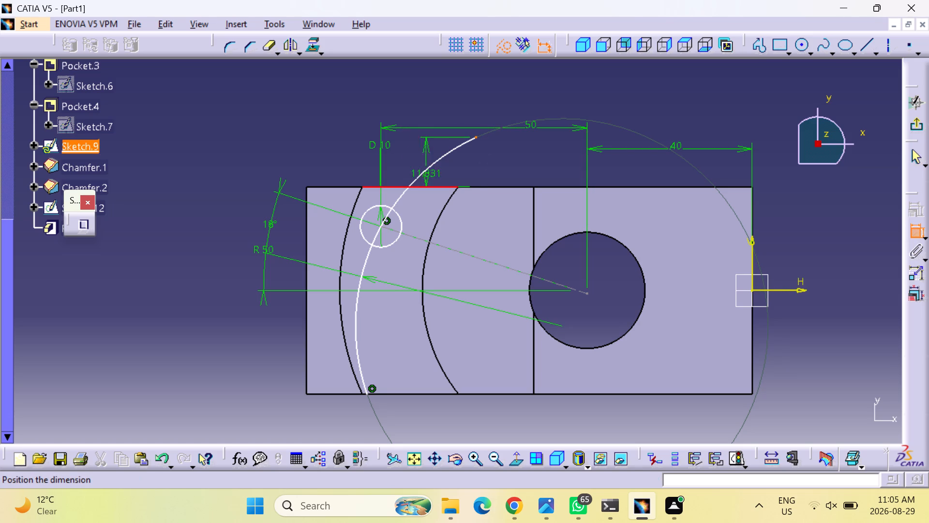
{"action": "right_click", "coordinate": [398, 101]}
{"action": "left_click", "coordinate": [437, 171]}
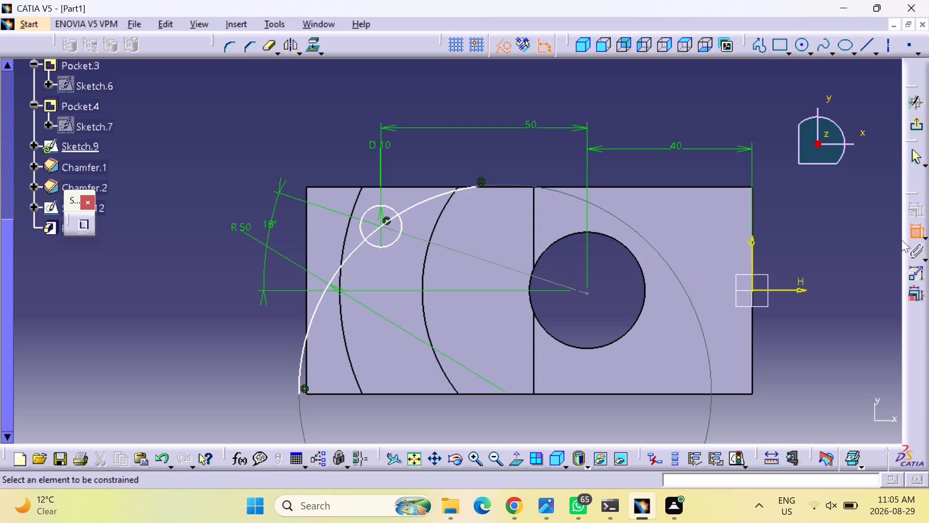
Delete the coincidence constraint between the small hole's centre and the 50 mm layout arc.
{"action": "left_click", "coordinate": [914, 237]}
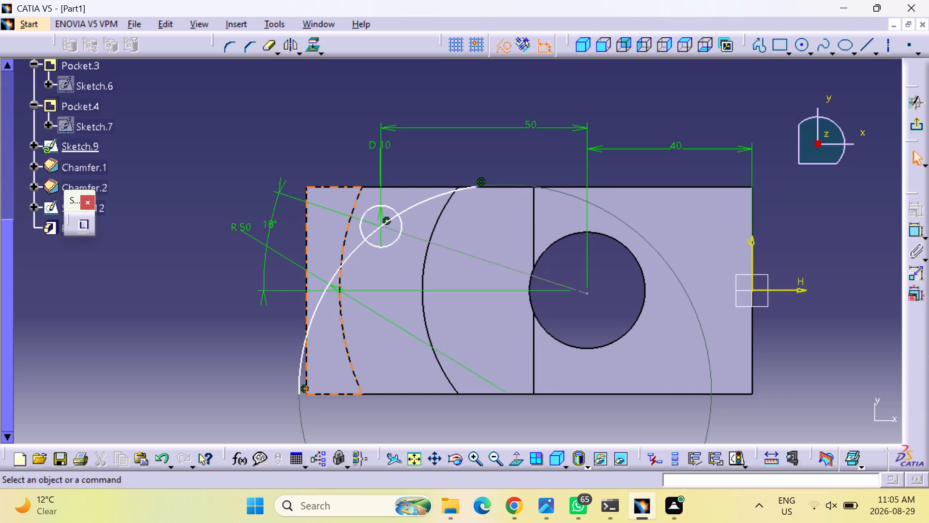
{"action": "right_click", "coordinate": [298, 413]}
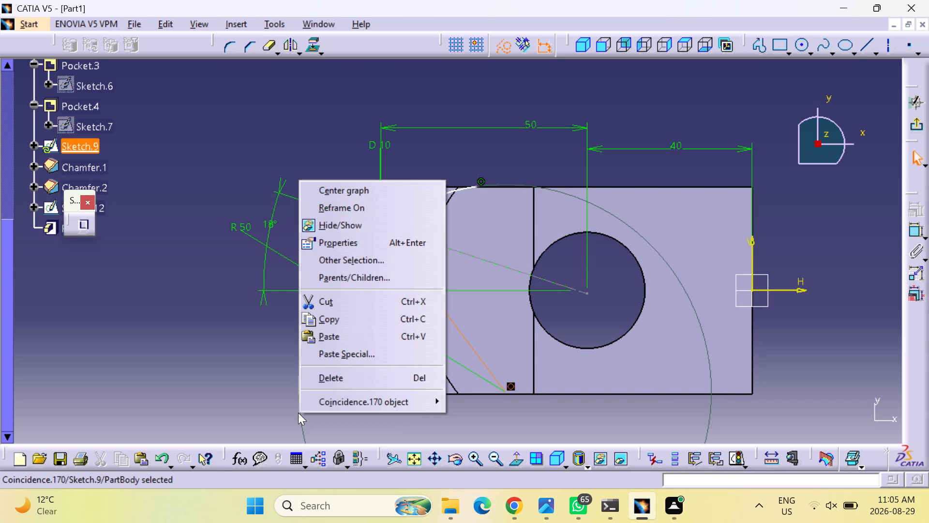
{"action": "left_click", "coordinate": [349, 379]}
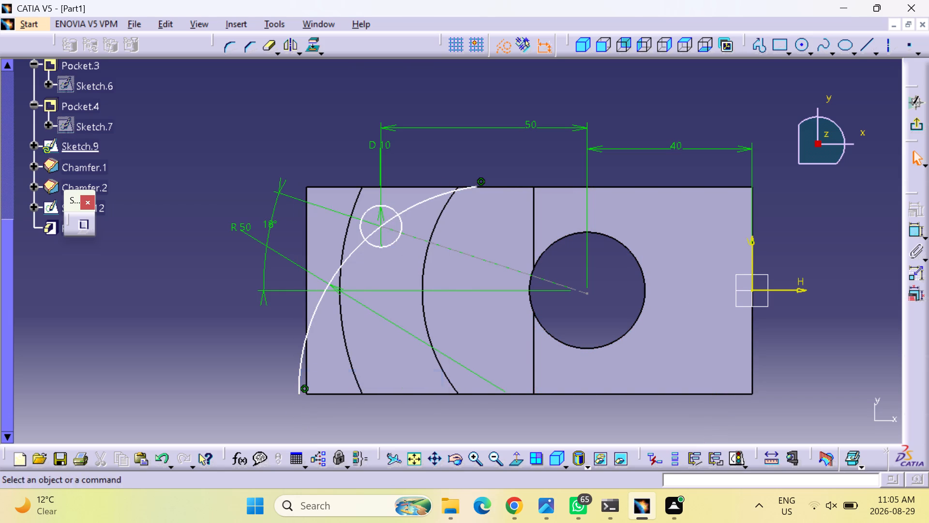
Slide the layout arc's lower endpoint along the block's lower edge to between the two curved step edges.
{"action": "left_click_drag", "start_coordinate": [299, 393], "coordinate": [412, 409]}
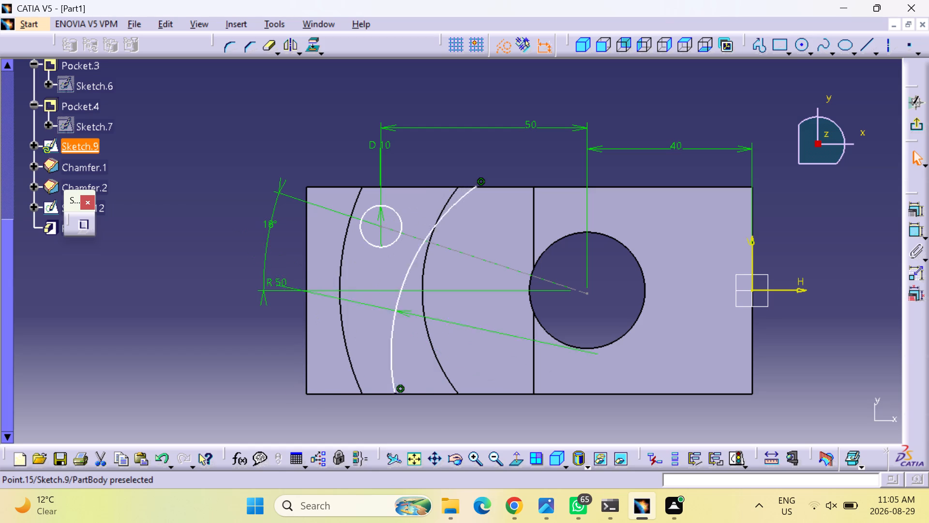
{"action": "left_click_drag", "start_coordinate": [412, 409], "coordinate": [407, 401]}
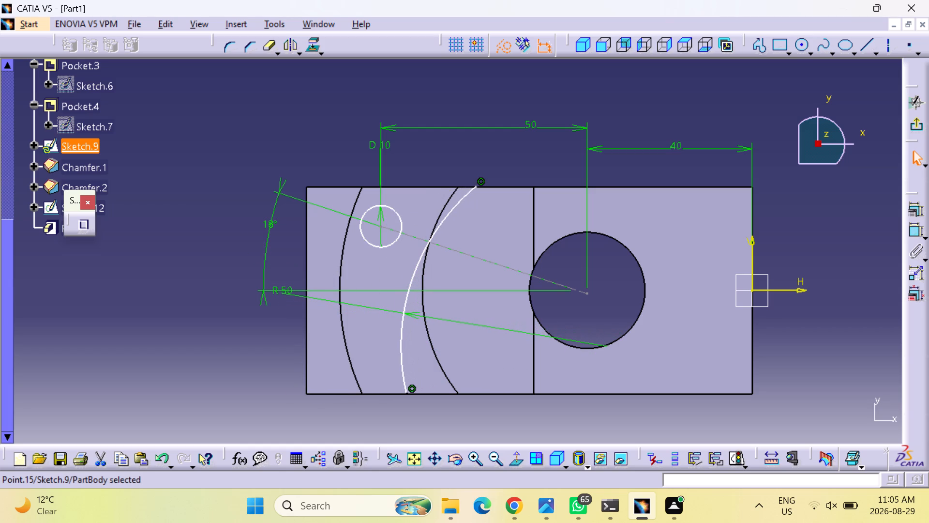
{"action": "left_click", "coordinate": [422, 411]}
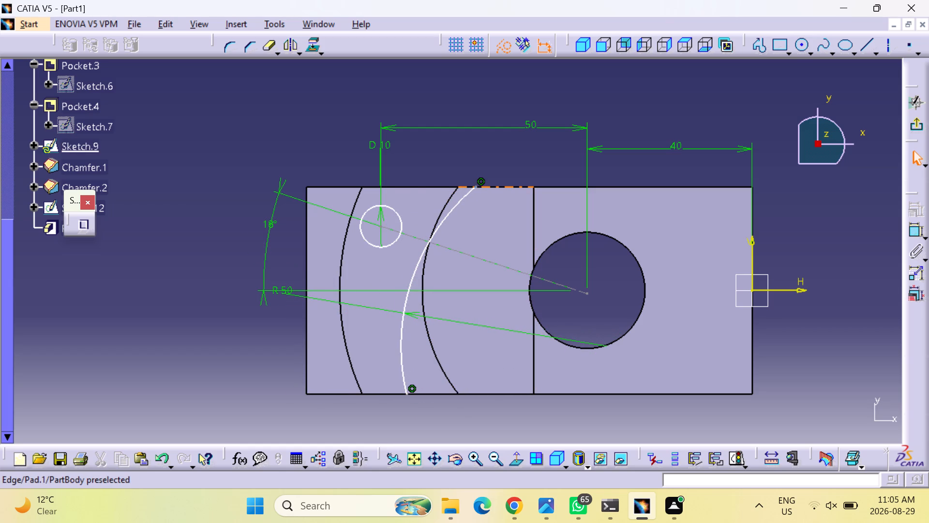
Slide the layout arc's upper endpoint along the block's upper edge to between the two curved step edges.
{"action": "left_click_drag", "start_coordinate": [479, 185], "coordinate": [417, 185]}
{"action": "left_click", "coordinate": [461, 162]}
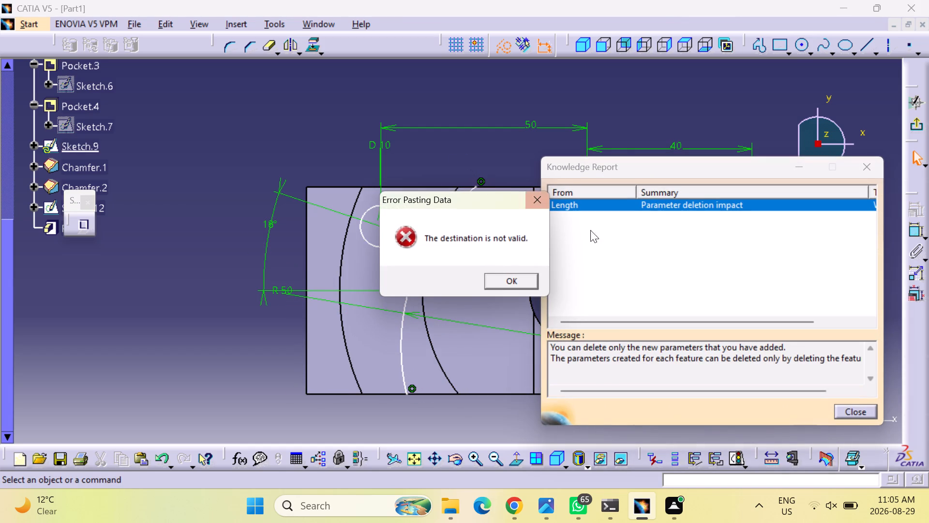
{"action": "left_click_drag", "start_coordinate": [498, 280], "coordinate": [508, 294]}
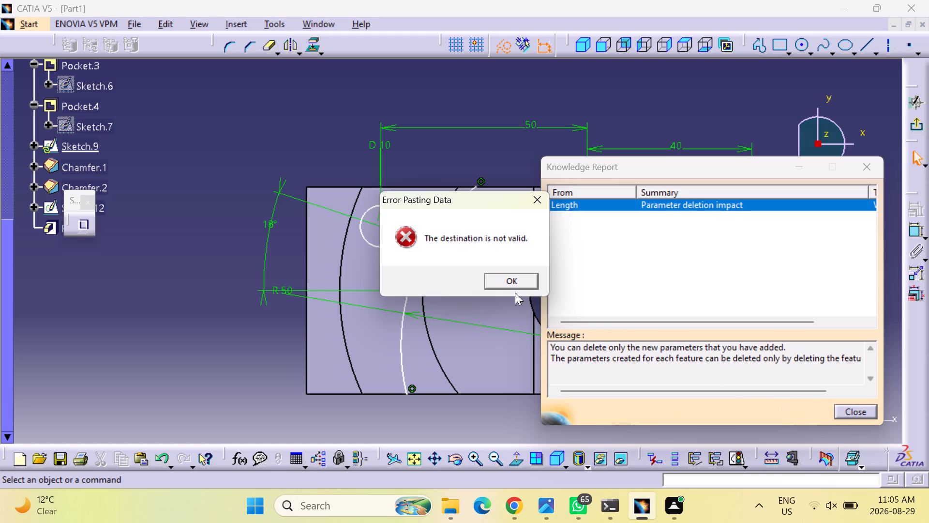
{"action": "left_click", "coordinate": [494, 286]}
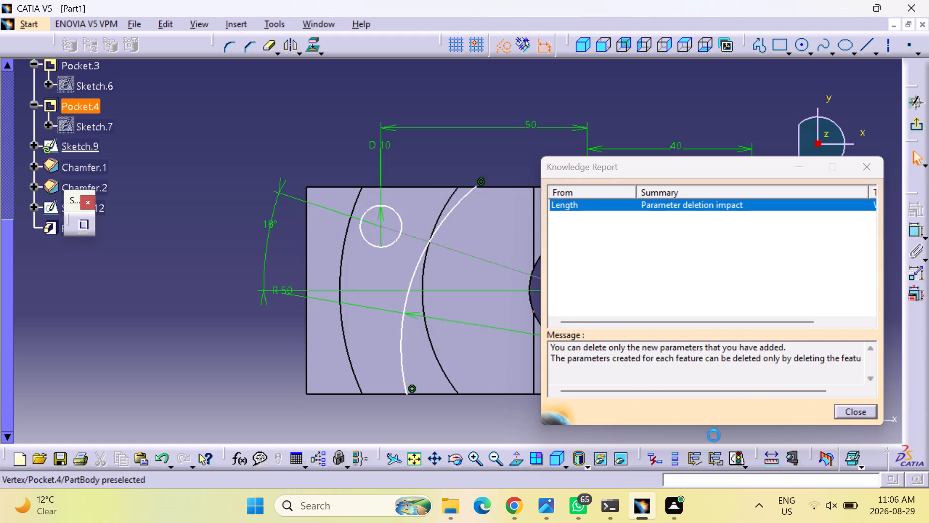
{"action": "left_click", "coordinate": [851, 413]}
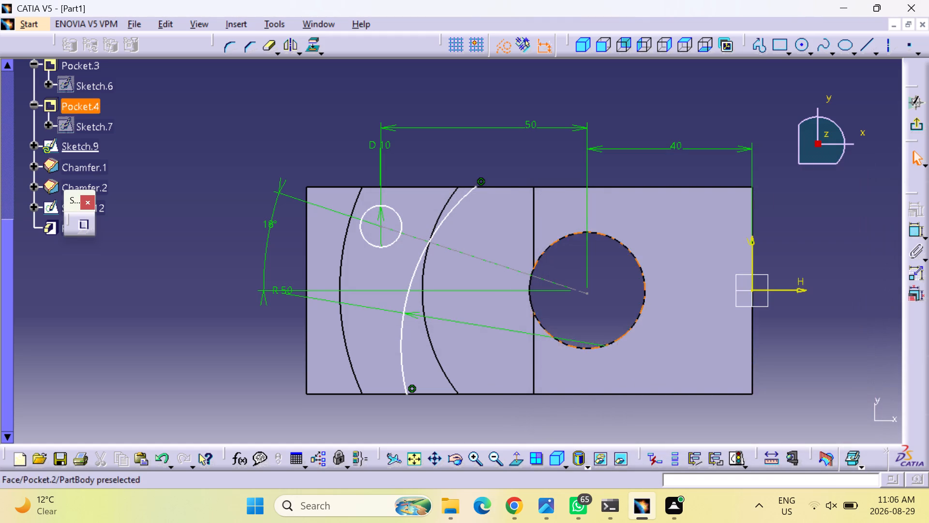
{"action": "left_click_drag", "start_coordinate": [477, 187], "coordinate": [464, 182]}
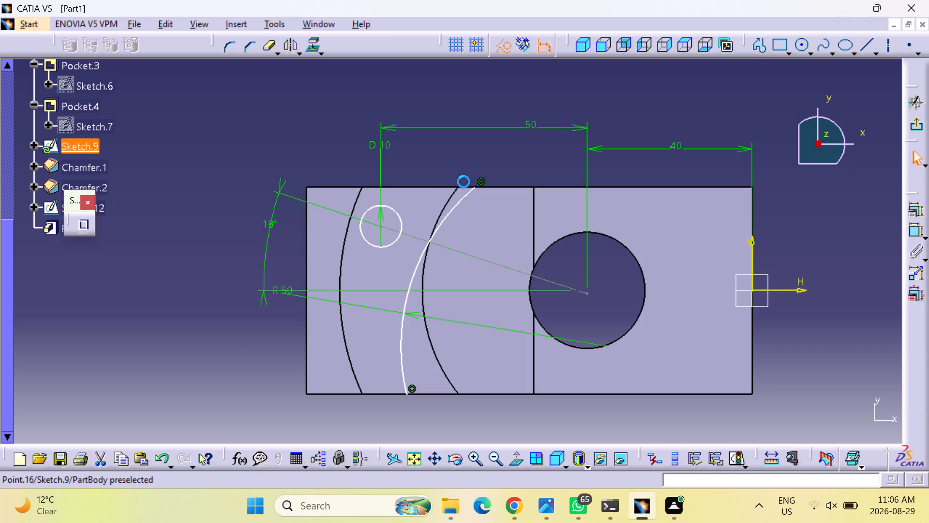
{"action": "left_click_drag", "start_coordinate": [464, 182], "coordinate": [421, 179]}
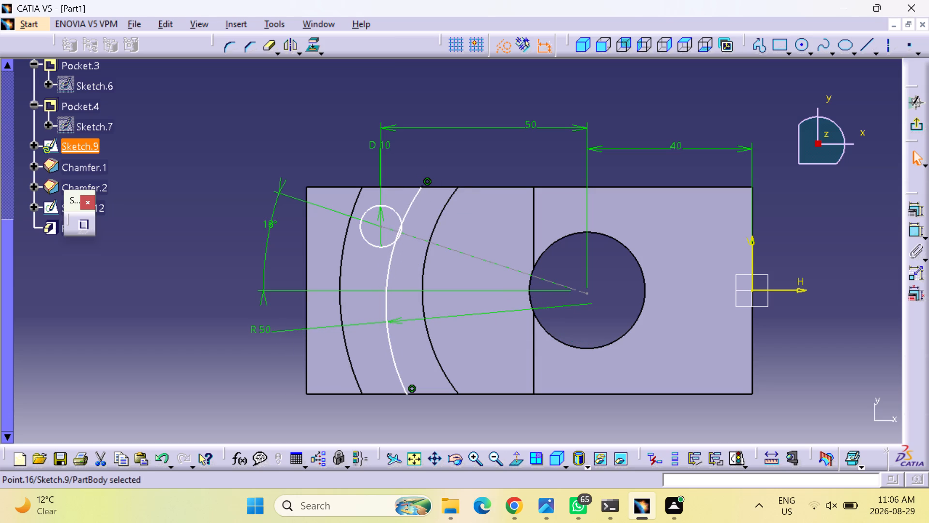
{"action": "left_click", "coordinate": [450, 167]}
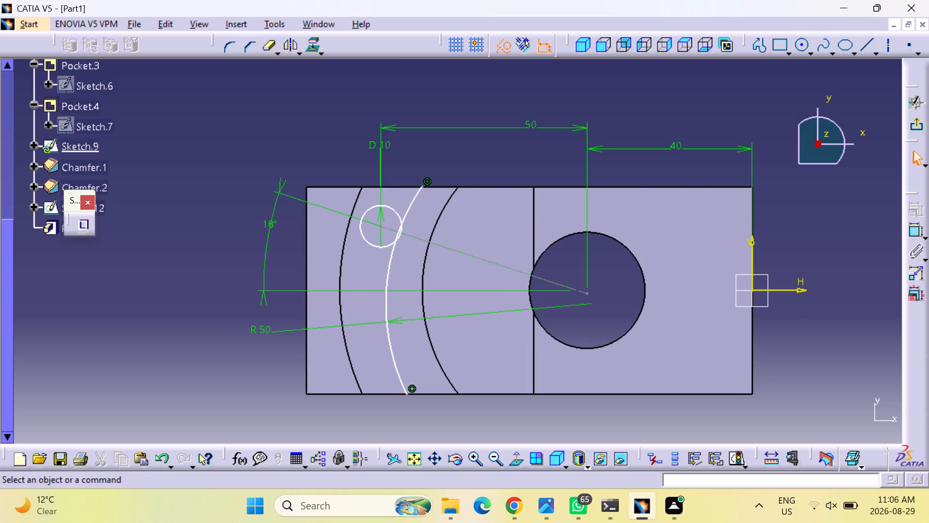
{"action": "left_click", "coordinate": [227, 136]}
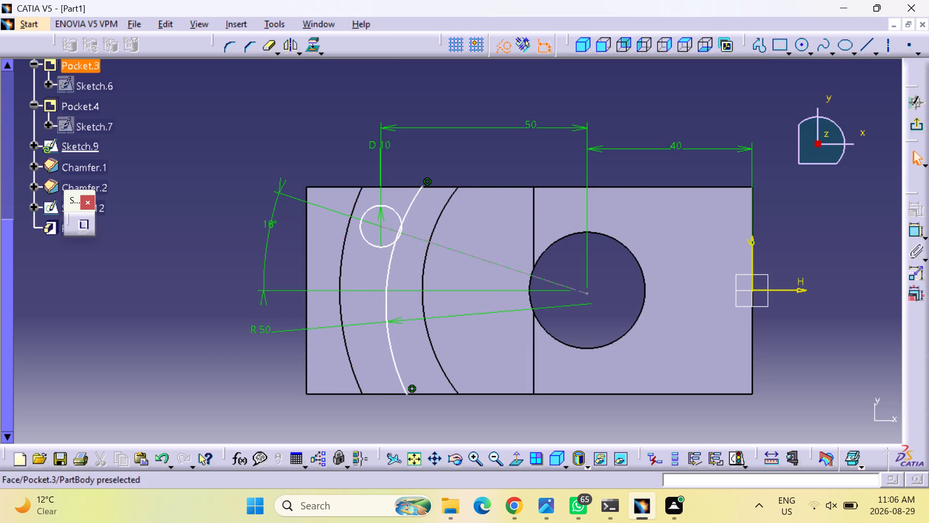
Move the whole 50 mm layout arc horizontally out of the block, beyond the edge at the sketch origin.
{"action": "left_click_drag", "start_coordinate": [392, 267], "coordinate": [192, 227]}
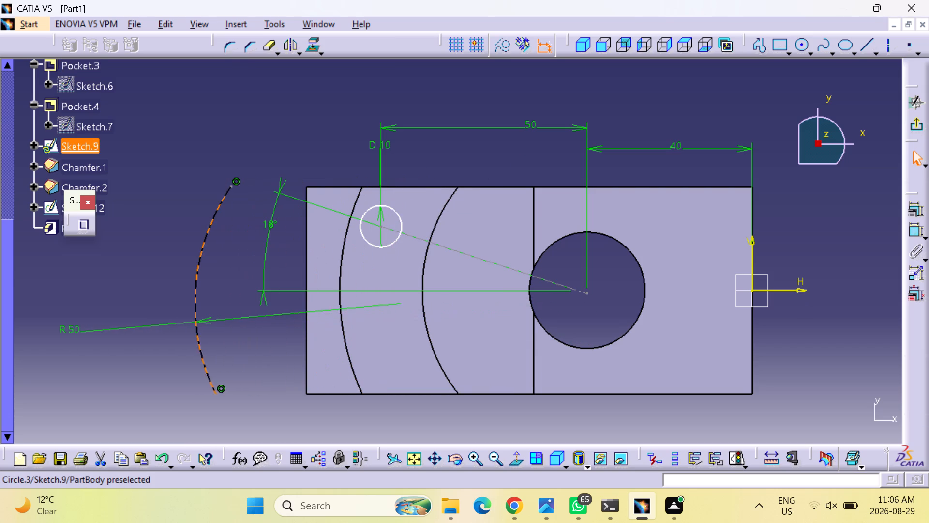
{"action": "left_click_drag", "start_coordinate": [192, 227], "coordinate": [656, 307]}
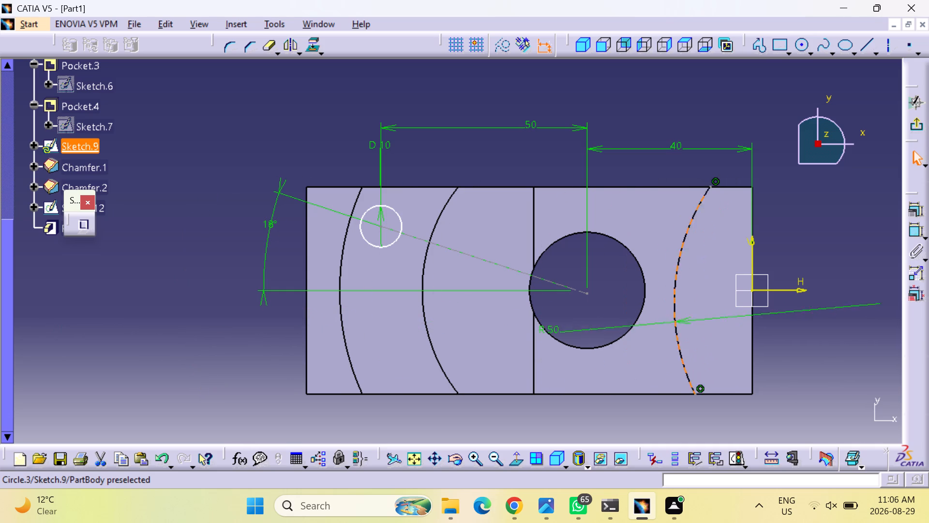
{"action": "left_click_drag", "start_coordinate": [656, 307], "coordinate": [607, 305]}
{"action": "middle_click_drag", "start_coordinate": [711, 349], "coordinate": [415, 276]}
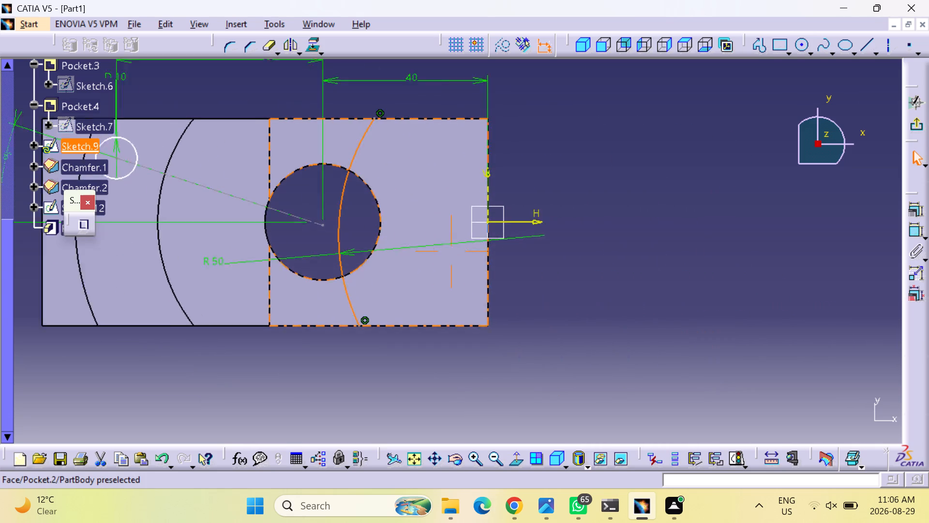
{"action": "middle_click_drag", "start_coordinate": [415, 276], "coordinate": [406, 292]}
{"action": "middle_click_drag", "start_coordinate": [558, 303], "coordinate": [649, 391]}
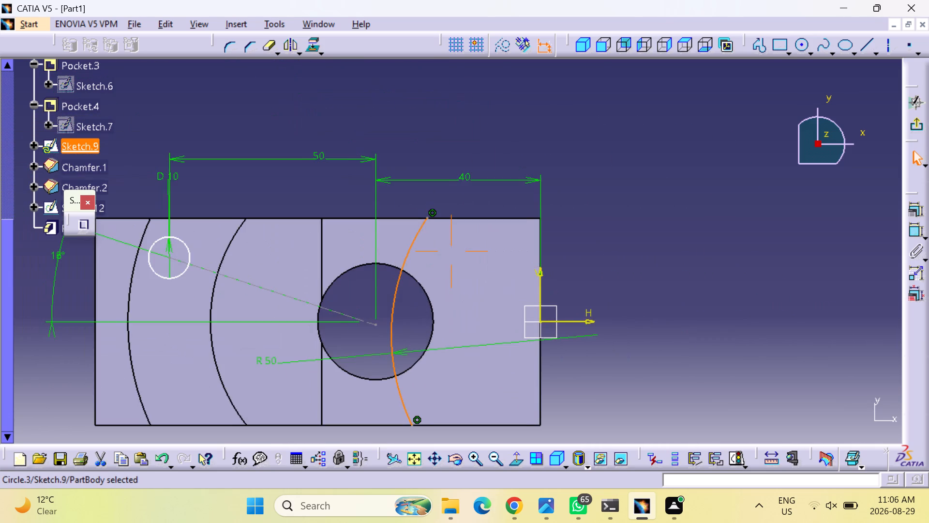
{"action": "middle_click_drag", "start_coordinate": [584, 348], "coordinate": [629, 280]}
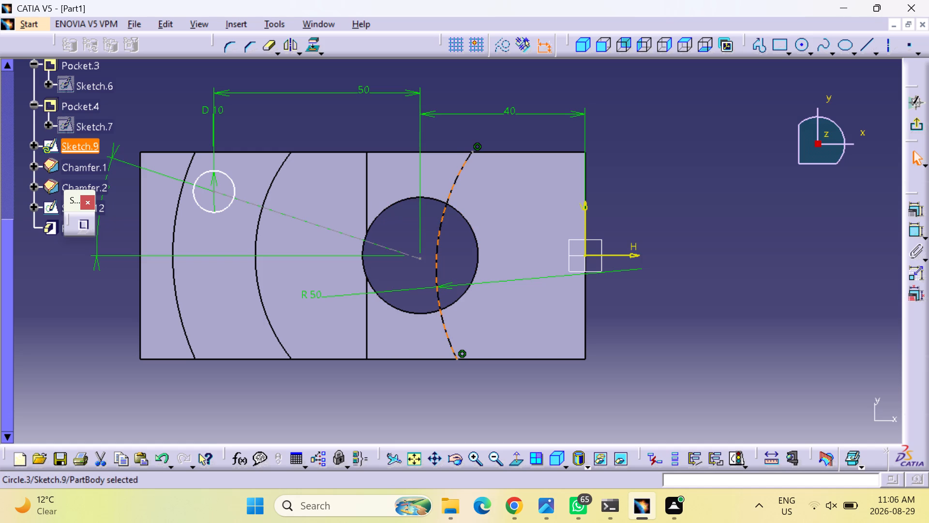
{"action": "left_click_drag", "start_coordinate": [441, 228], "coordinate": [746, 261]}
{"action": "middle_click_drag", "start_coordinate": [759, 338], "coordinate": [706, 328]}
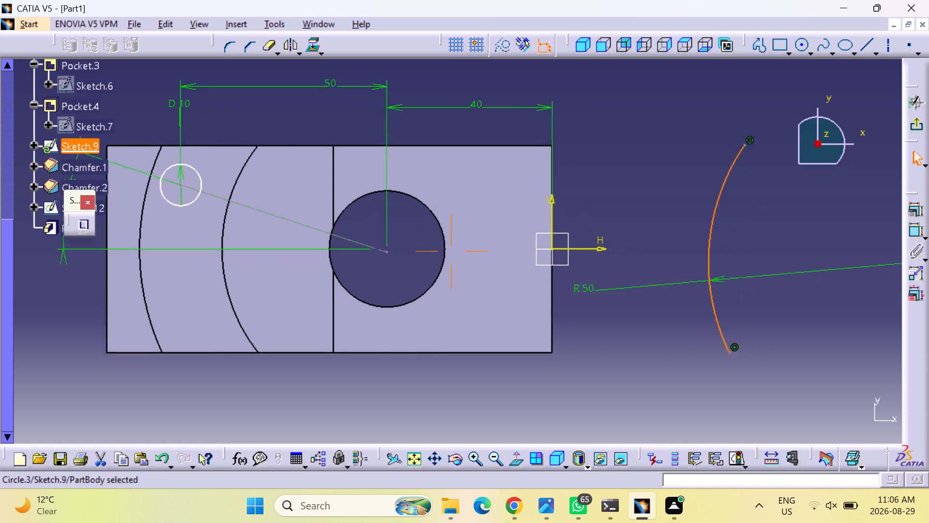
{"action": "middle_click_drag", "start_coordinate": [706, 328], "coordinate": [312, 344]}
{"action": "left_click", "coordinate": [532, 309]}
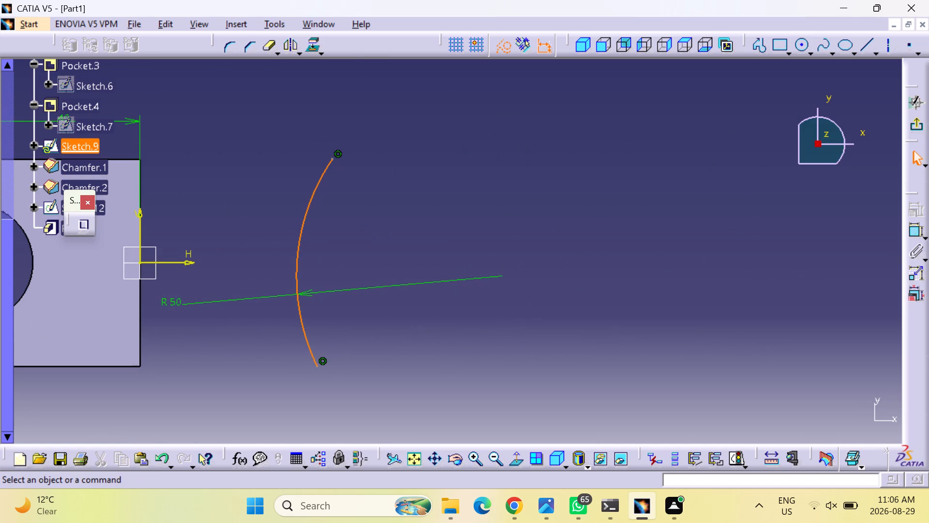
{"action": "left_click", "coordinate": [556, 312]}
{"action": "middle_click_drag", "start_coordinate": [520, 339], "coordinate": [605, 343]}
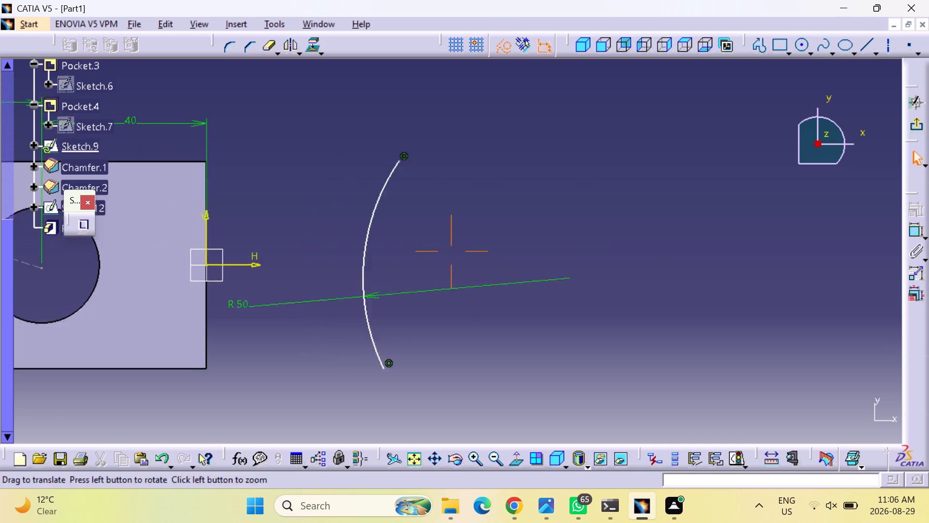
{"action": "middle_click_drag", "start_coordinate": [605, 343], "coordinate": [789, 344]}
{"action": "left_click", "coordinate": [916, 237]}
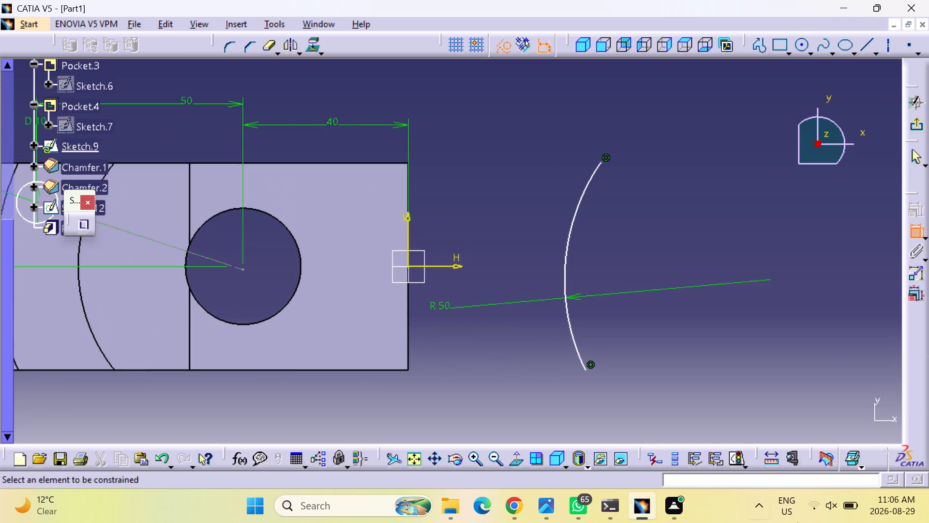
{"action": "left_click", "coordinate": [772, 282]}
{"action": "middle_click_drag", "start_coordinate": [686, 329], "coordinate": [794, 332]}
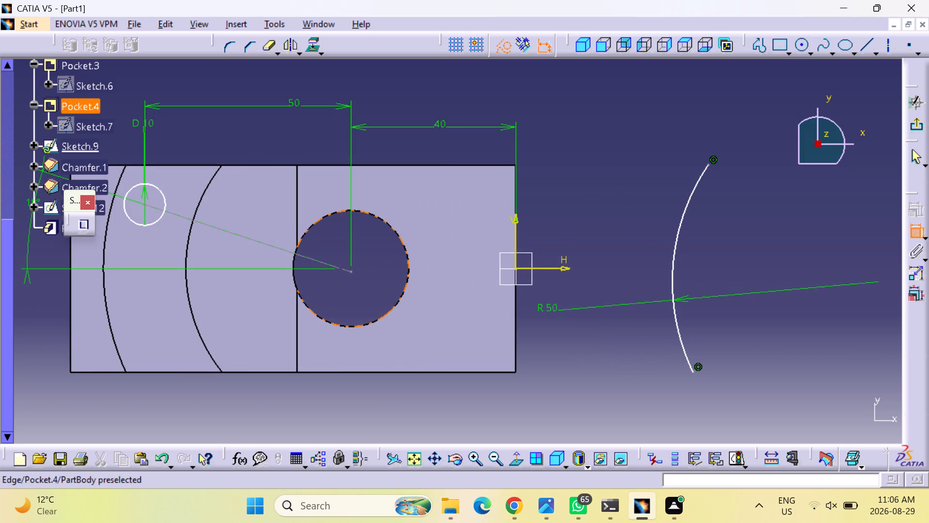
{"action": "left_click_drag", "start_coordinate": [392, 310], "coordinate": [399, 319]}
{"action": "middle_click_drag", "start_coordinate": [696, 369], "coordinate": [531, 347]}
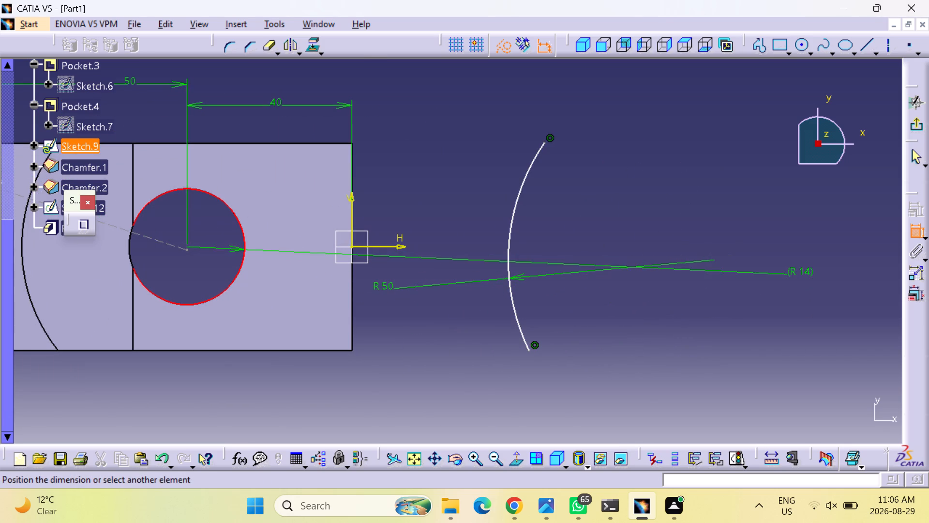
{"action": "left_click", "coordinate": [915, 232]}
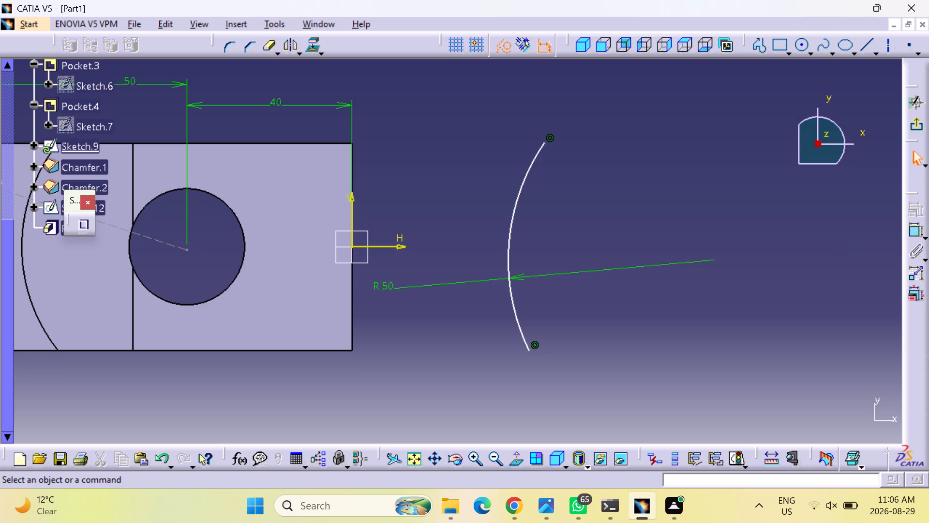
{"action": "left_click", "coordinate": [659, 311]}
Delete the 50 mm radius layout arc lying outside the block.
{"action": "middle_click_drag", "start_coordinate": [524, 320], "coordinate": [692, 336]}
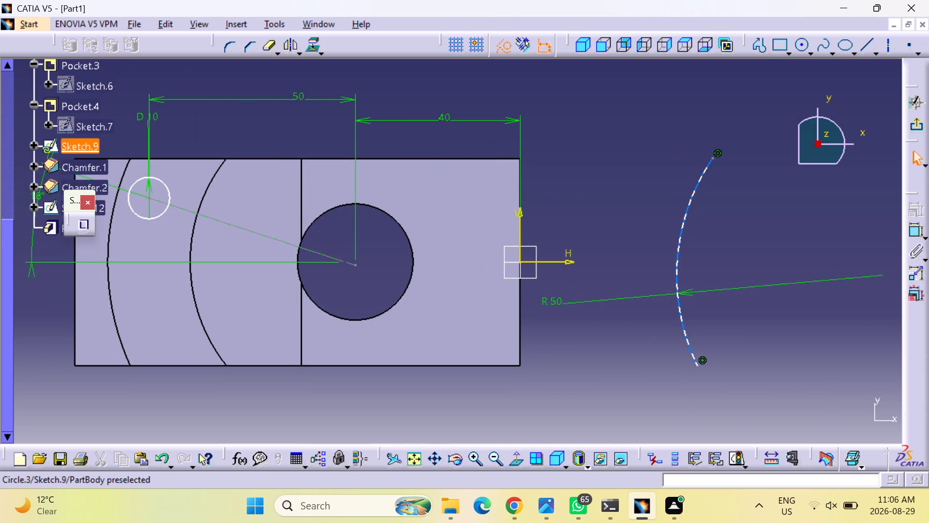
{"action": "right_click", "coordinate": [681, 234]}
{"action": "left_click", "coordinate": [717, 433]}
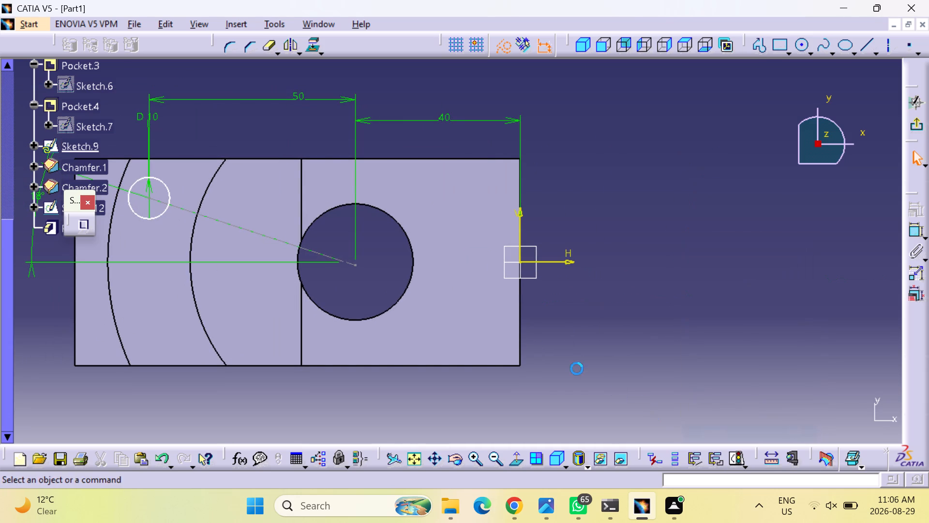
Switch new sketch geometry from construction to standard elements for drawing a circle.
{"action": "middle_click_drag", "start_coordinate": [498, 325], "coordinate": [784, 329]}
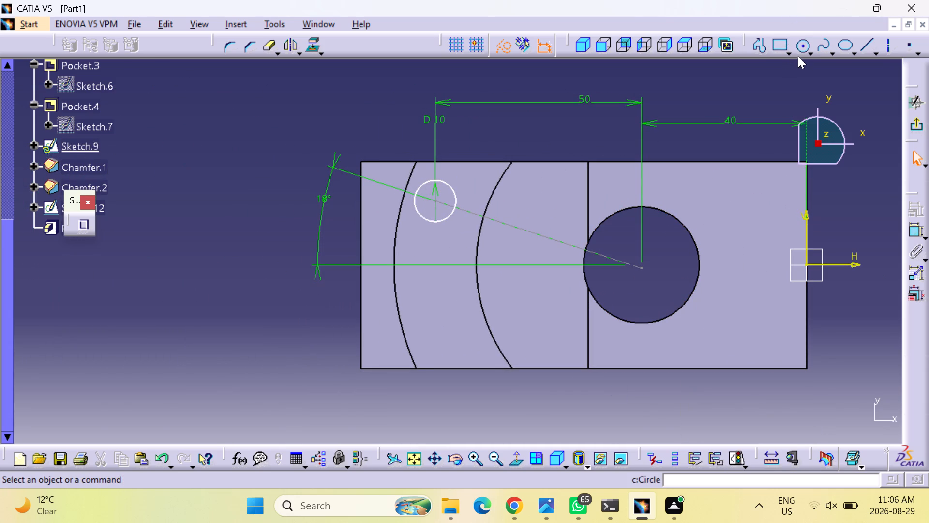
{"action": "left_click", "coordinate": [800, 48]}
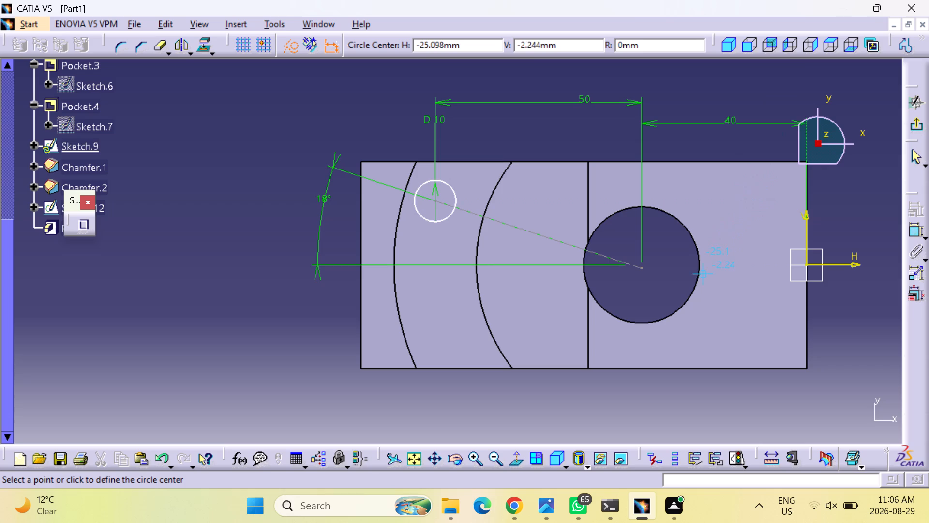
{"action": "left_click", "coordinate": [286, 49]}
Float the Sketch tools toolbar over the empty drawing area and dock the Profile toolbar in its own row.
{"action": "left_click_drag", "start_coordinate": [227, 41], "coordinate": [138, 306]}
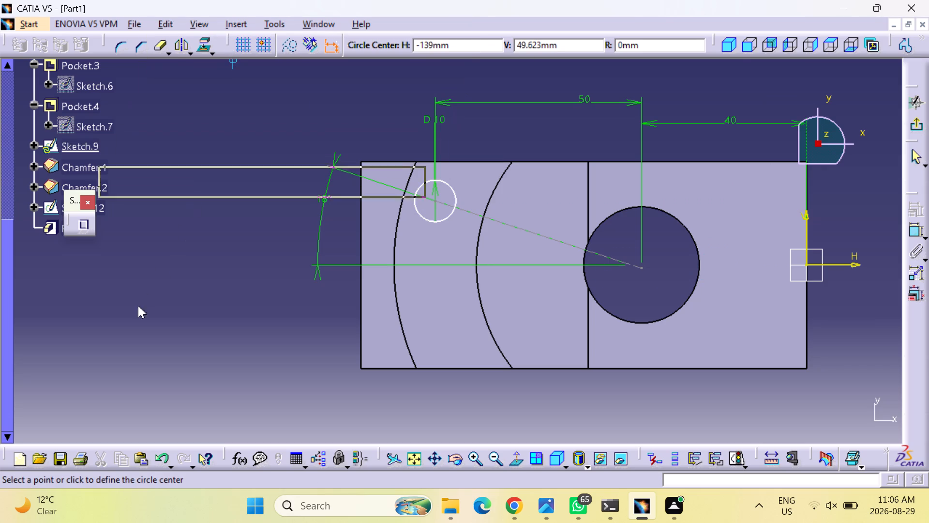
{"action": "left_click_drag", "start_coordinate": [138, 306], "coordinate": [27, 425]}
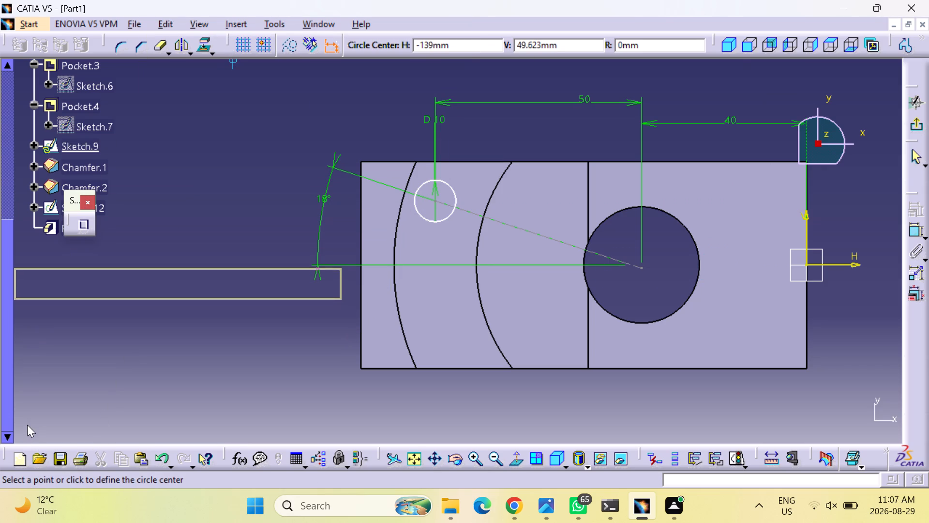
{"action": "left_click_drag", "start_coordinate": [27, 425], "coordinate": [26, 423]}
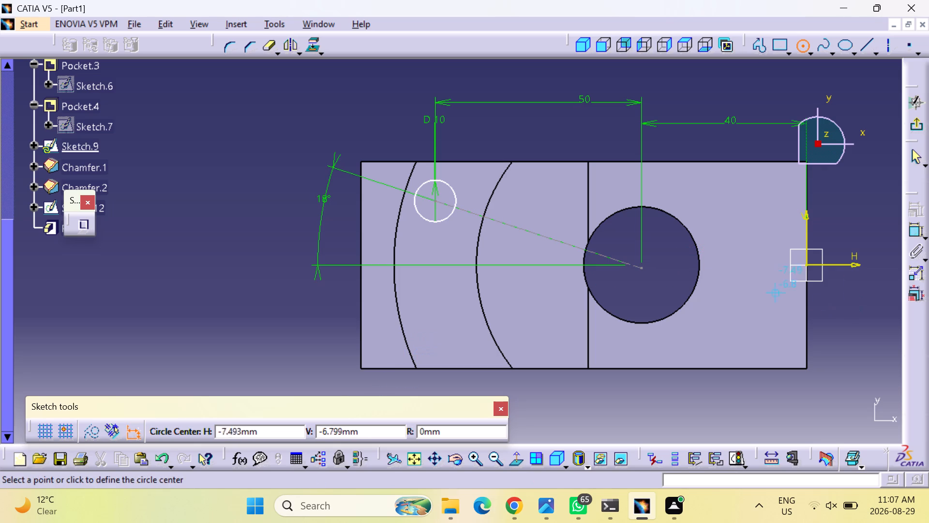
{"action": "left_click", "coordinate": [803, 50]}
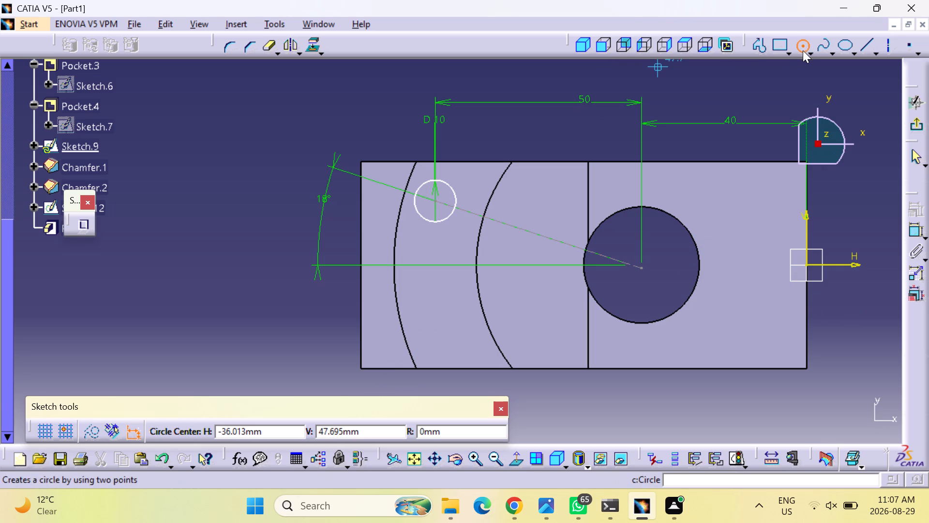
{"action": "left_click_drag", "start_coordinate": [745, 38], "coordinate": [563, 107]}
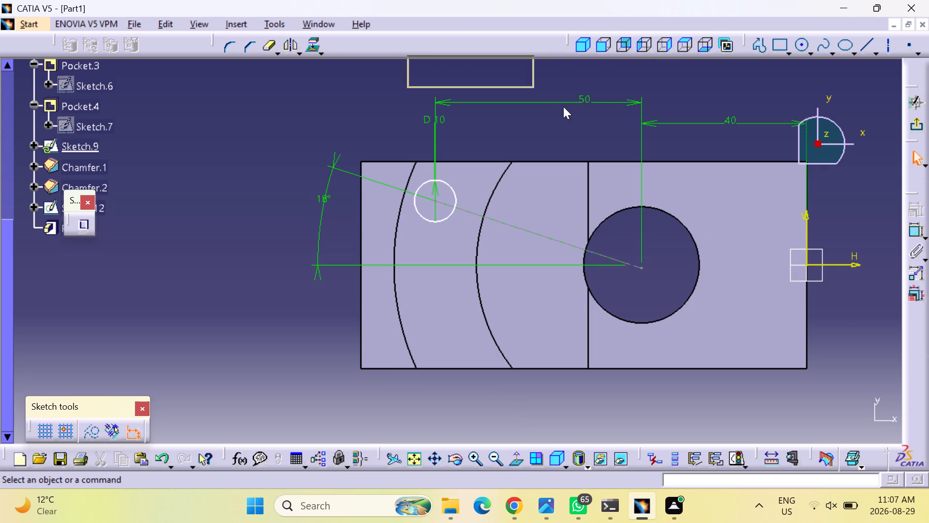
{"action": "left_click_drag", "start_coordinate": [563, 107], "coordinate": [370, 57]}
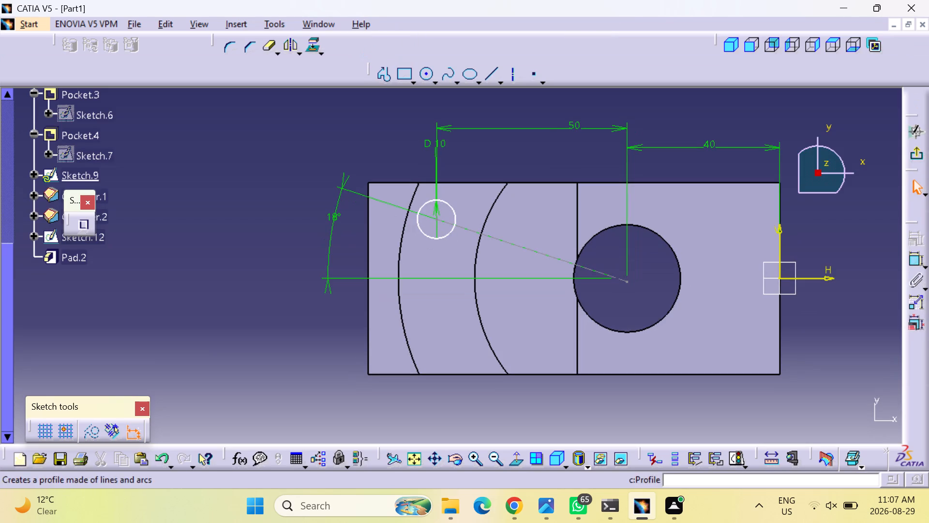
{"action": "left_click", "coordinate": [395, 112]}
Draw a circle about 9.7 mm in diameter inside the large hole, slightly off its centre.
{"action": "left_click", "coordinate": [427, 77]}
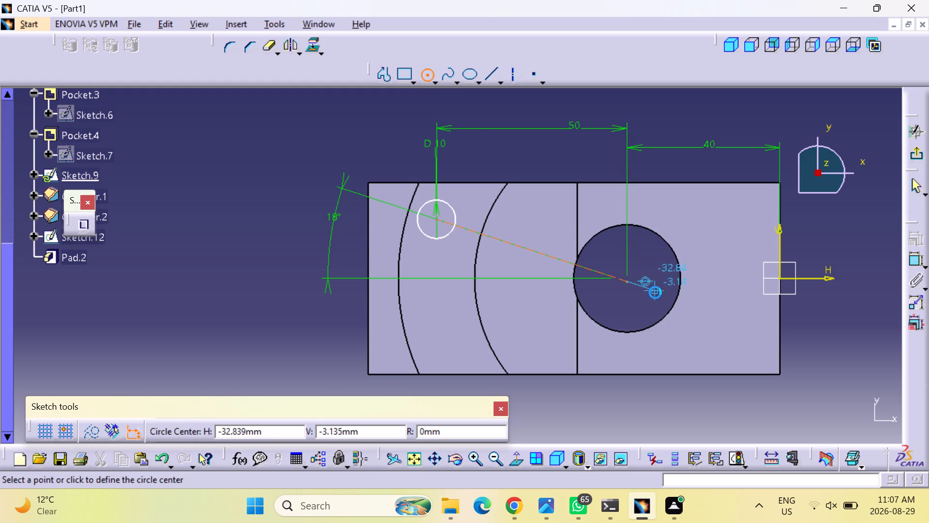
{"action": "left_click", "coordinate": [648, 290]}
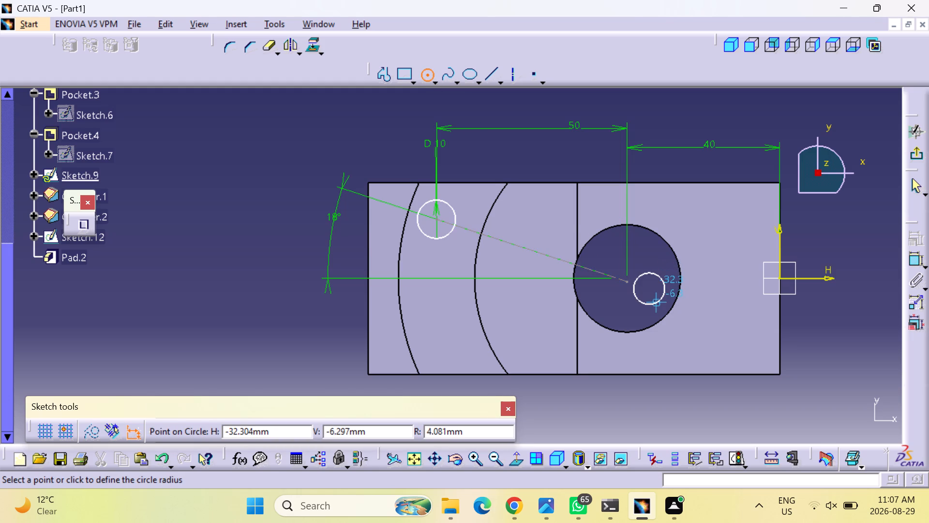
{"action": "left_click", "coordinate": [659, 306]}
{"action": "left_click", "coordinate": [618, 321]}
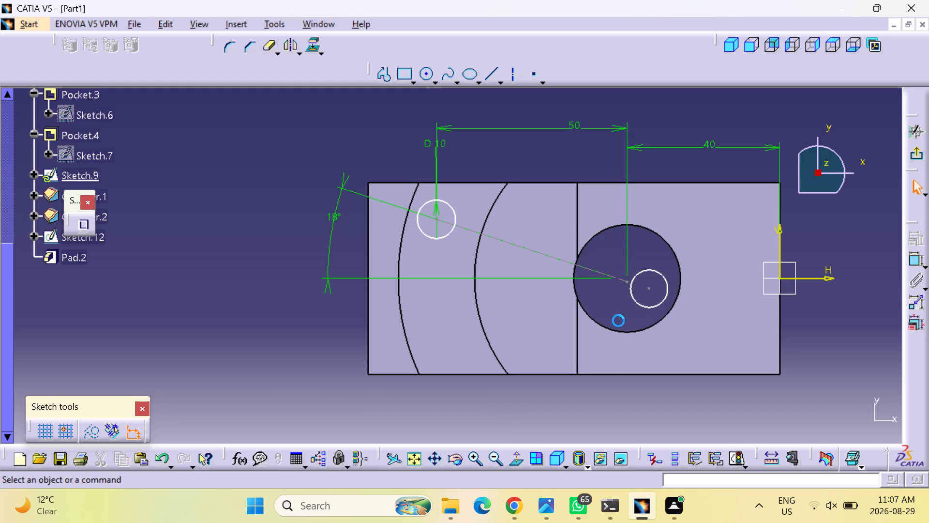
Constrain the new circle to be concentric with the edge of the large hole.
{"action": "left_click", "coordinate": [918, 262]}
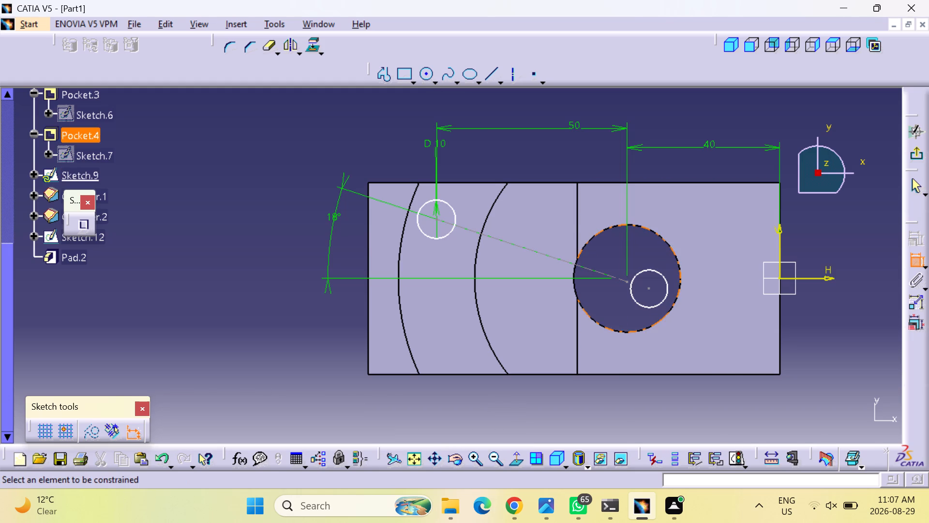
{"action": "left_click", "coordinate": [648, 308]}
{"action": "left_click", "coordinate": [648, 326]}
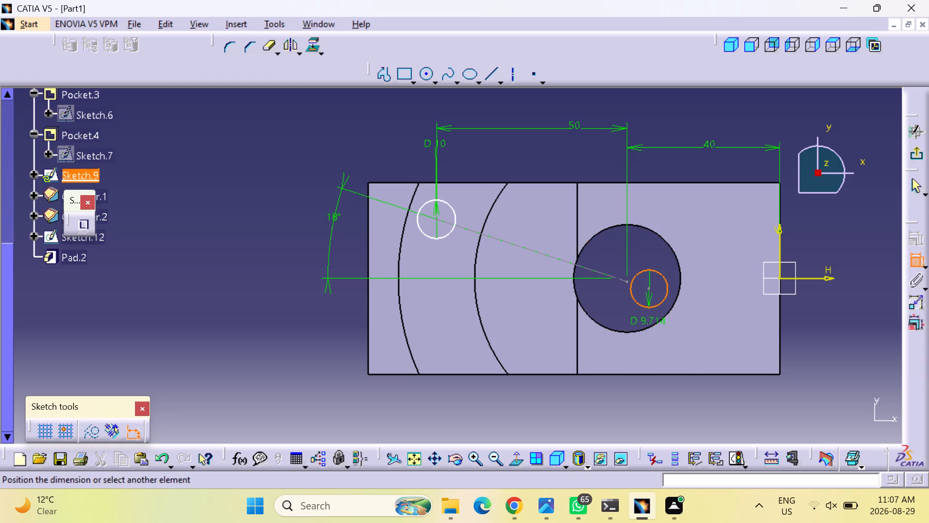
{"action": "right_click", "coordinate": [700, 414]}
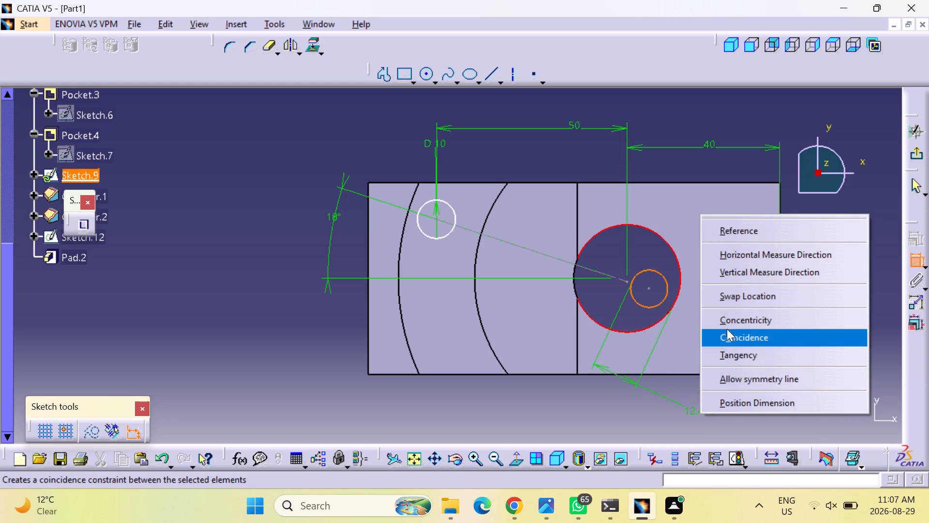
{"action": "left_click", "coordinate": [727, 324]}
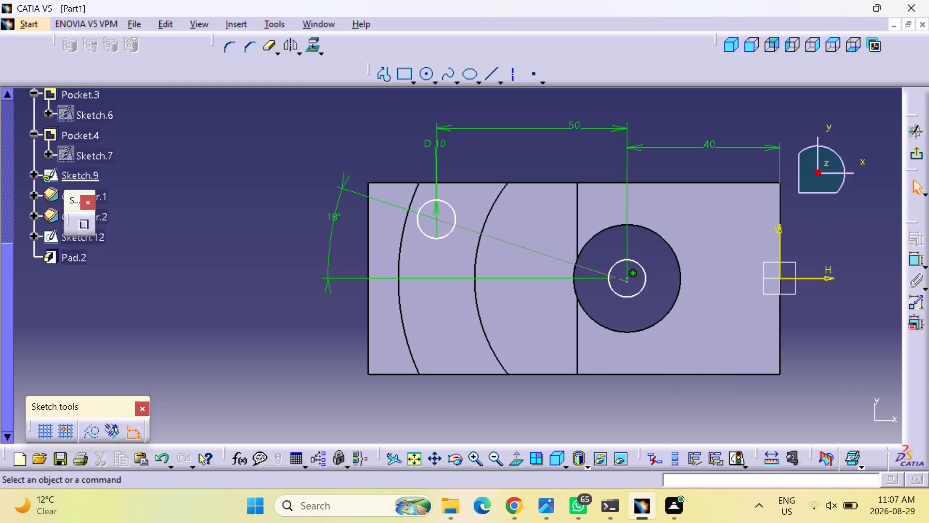
Dimension the concentric circle's diameter and set it to 100 mm.
{"action": "left_click", "coordinate": [916, 263]}
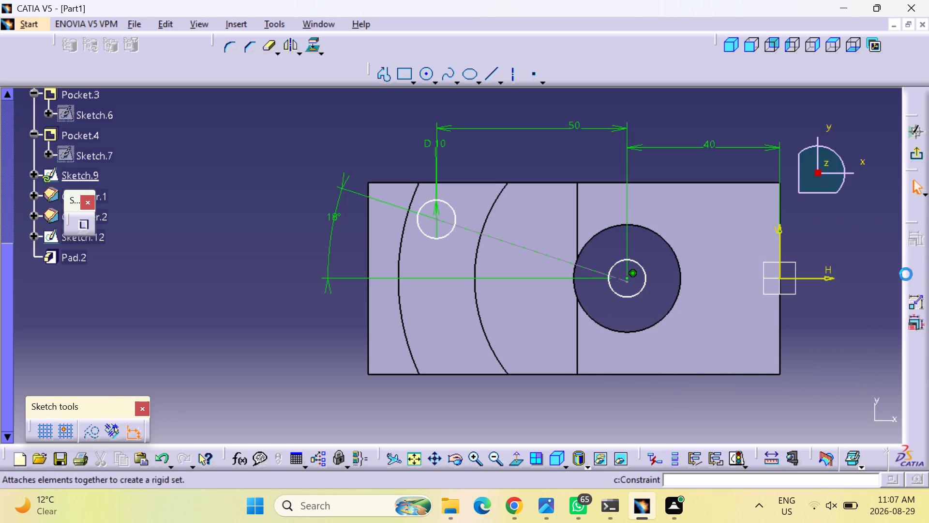
{"action": "left_click", "coordinate": [621, 295]}
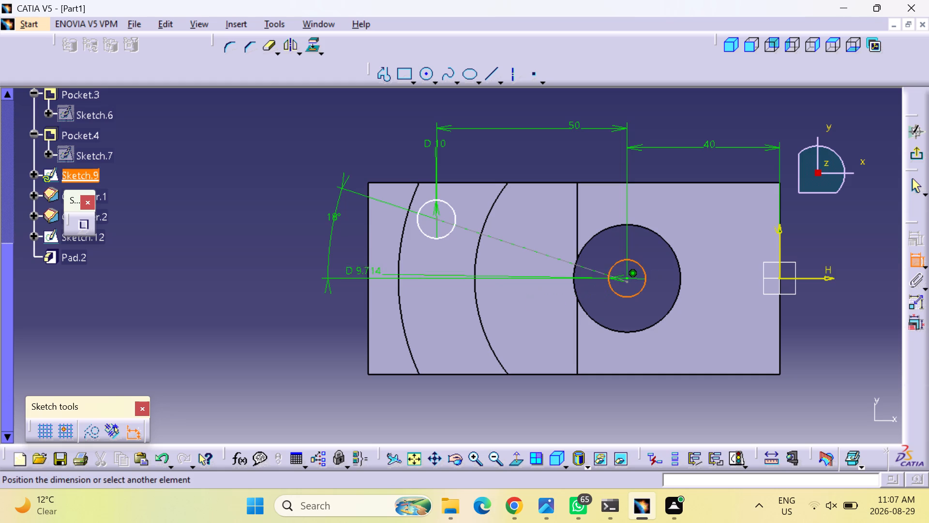
{"action": "left_click", "coordinate": [259, 320]}
{"action": "double_click", "coordinate": [259, 314]}
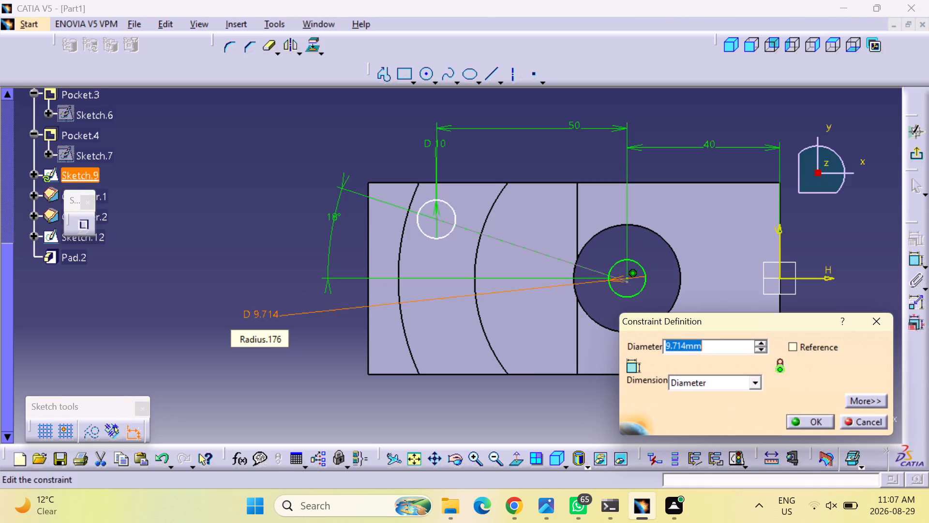
{"action": "key", "text": "1"}
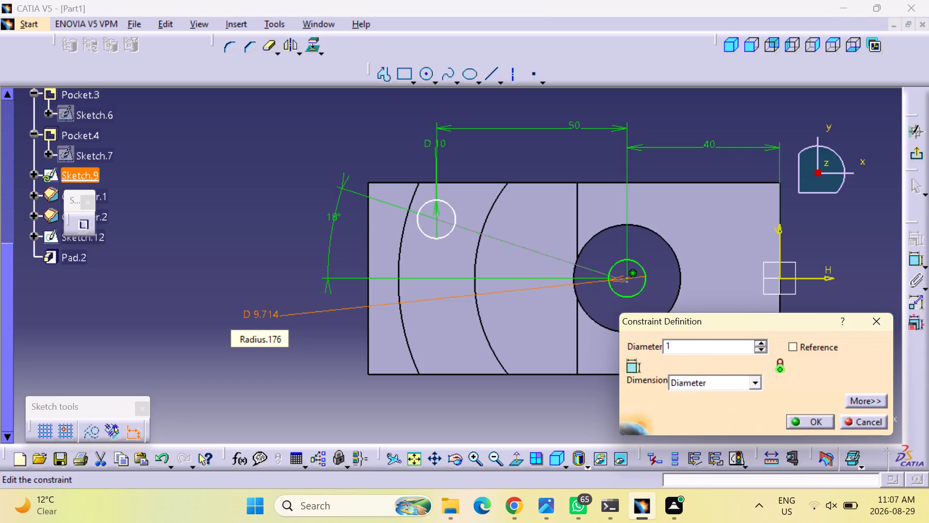
{"action": "type", "text": "00"}
{"action": "key", "text": "Return"}
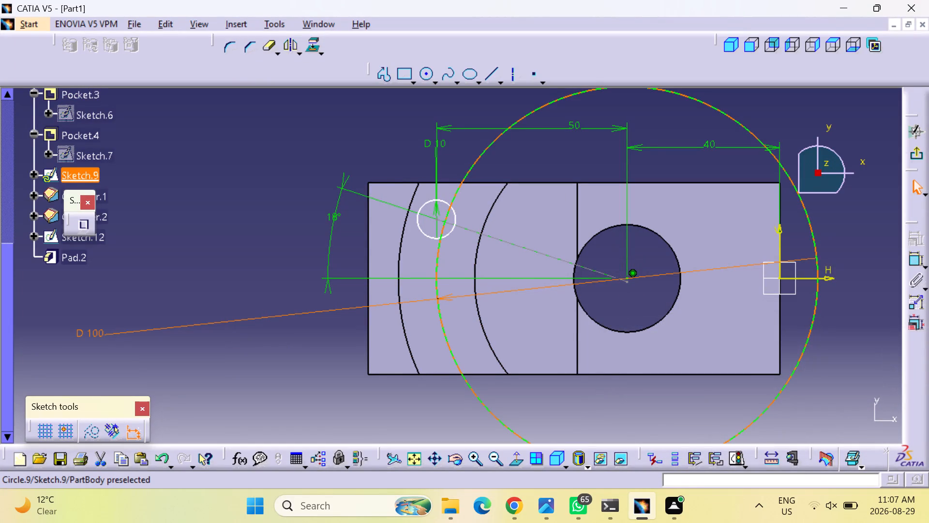
{"action": "left_click", "coordinate": [539, 413]}
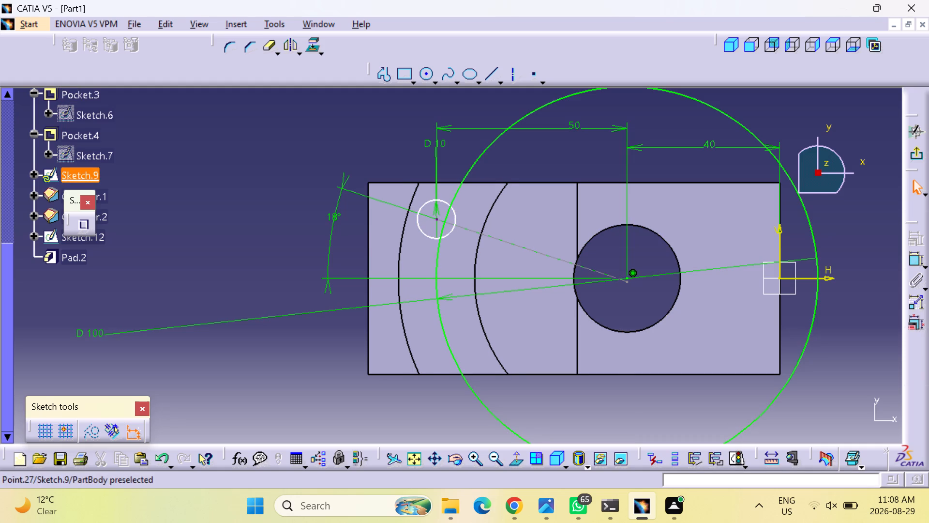
Move the small hole's centre vertically towards the block's horizontal centreline, close to the 100 mm circle.
{"action": "left_click_drag", "start_coordinate": [437, 221], "coordinate": [504, 220]}
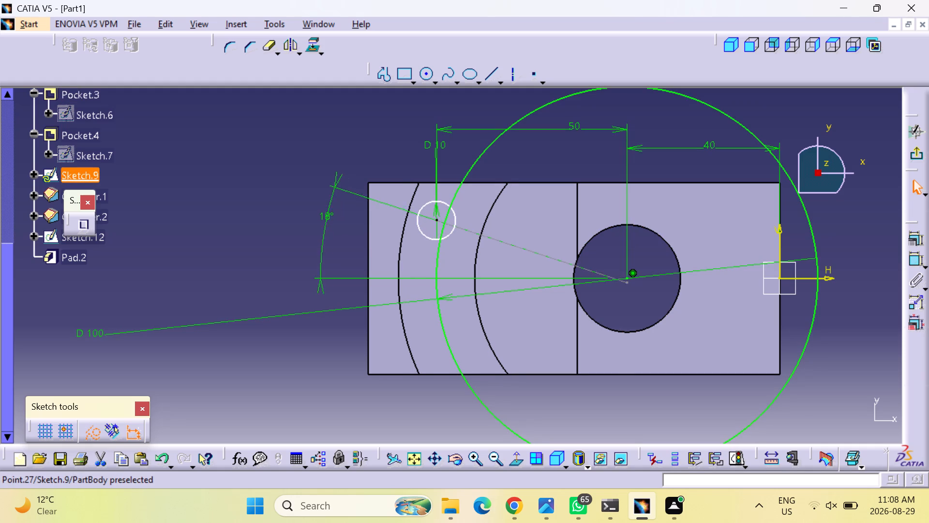
{"action": "left_click_drag", "start_coordinate": [504, 220], "coordinate": [515, 200]}
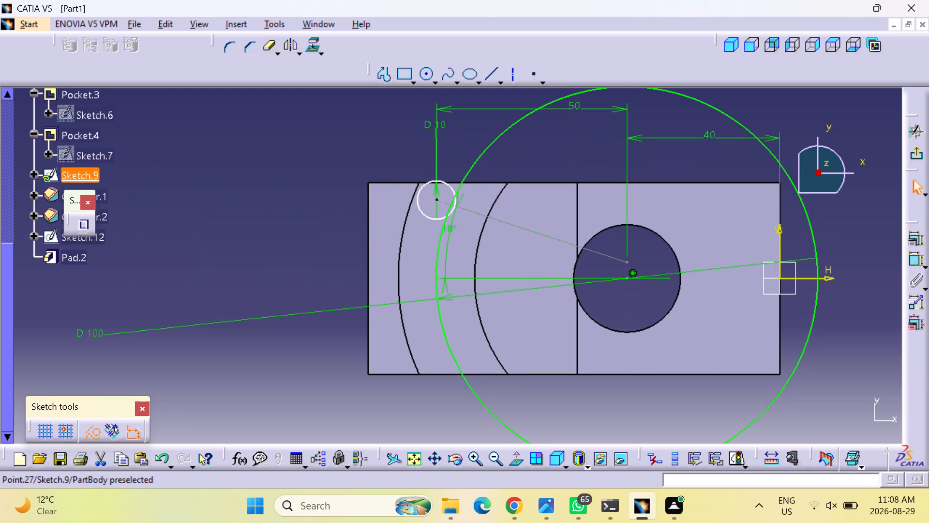
{"action": "left_click_drag", "start_coordinate": [515, 200], "coordinate": [506, 240]}
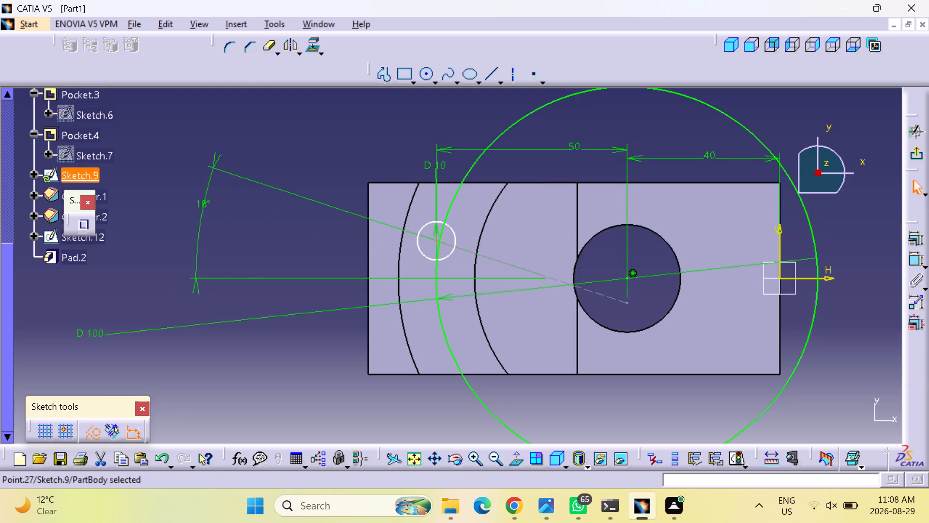
{"action": "left_click", "coordinate": [650, 131]}
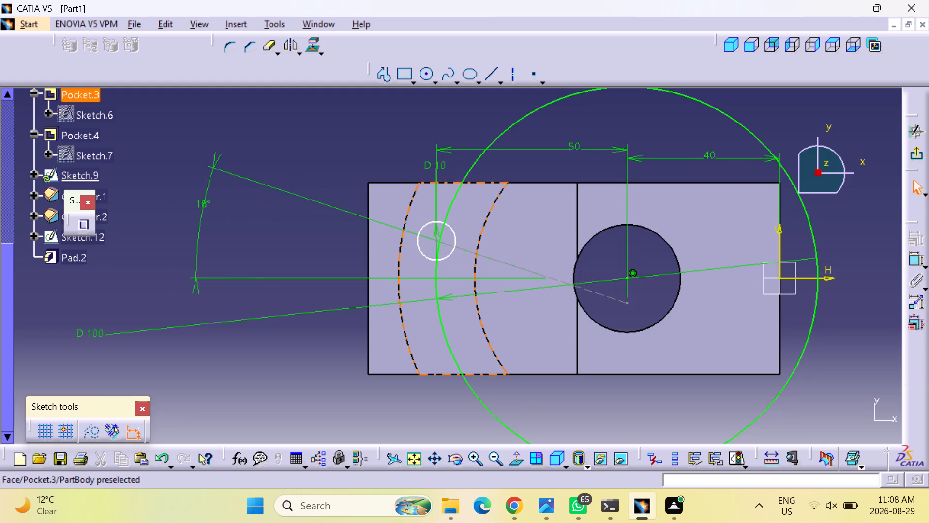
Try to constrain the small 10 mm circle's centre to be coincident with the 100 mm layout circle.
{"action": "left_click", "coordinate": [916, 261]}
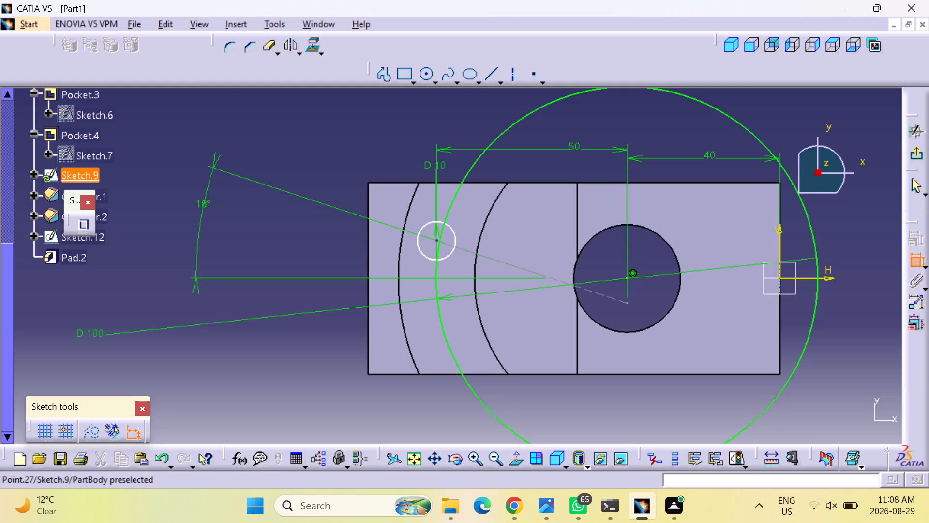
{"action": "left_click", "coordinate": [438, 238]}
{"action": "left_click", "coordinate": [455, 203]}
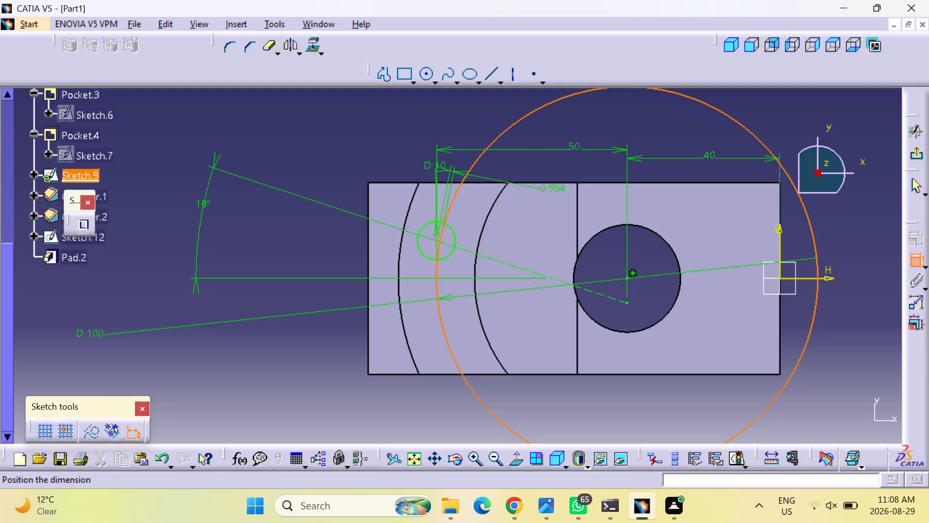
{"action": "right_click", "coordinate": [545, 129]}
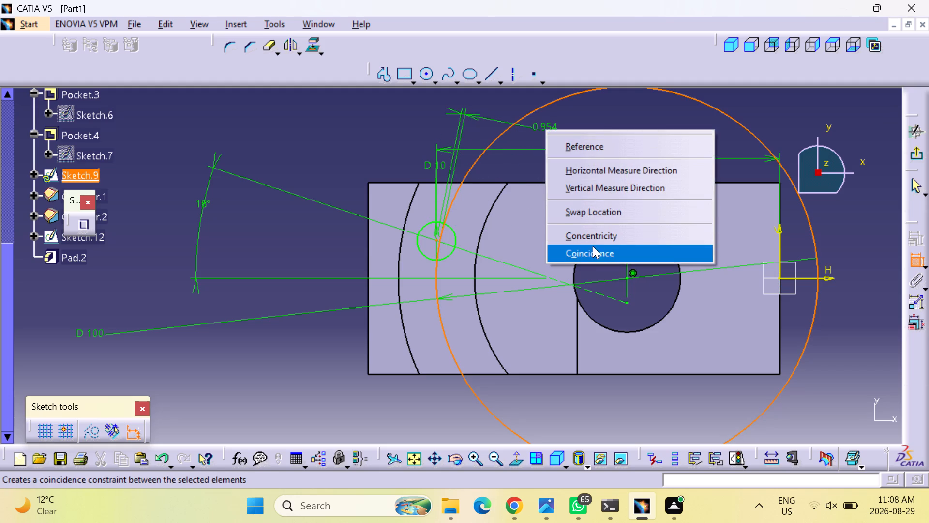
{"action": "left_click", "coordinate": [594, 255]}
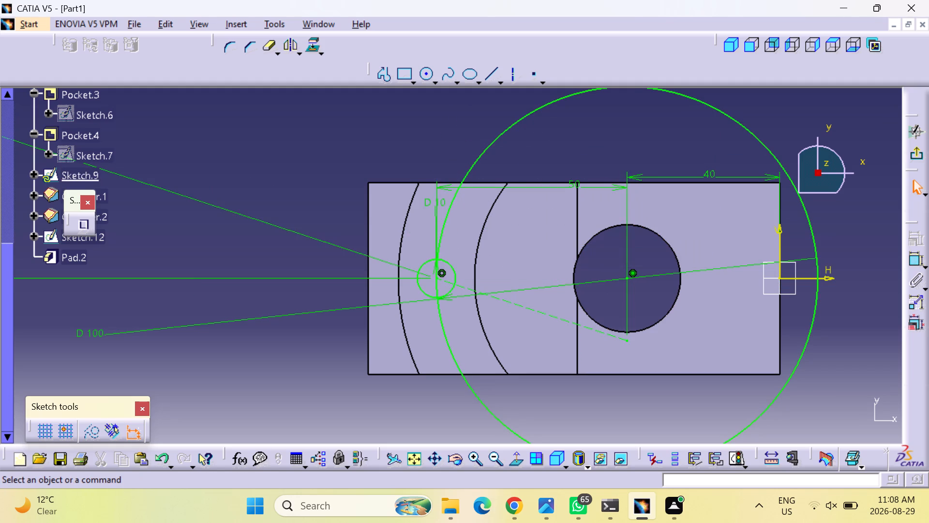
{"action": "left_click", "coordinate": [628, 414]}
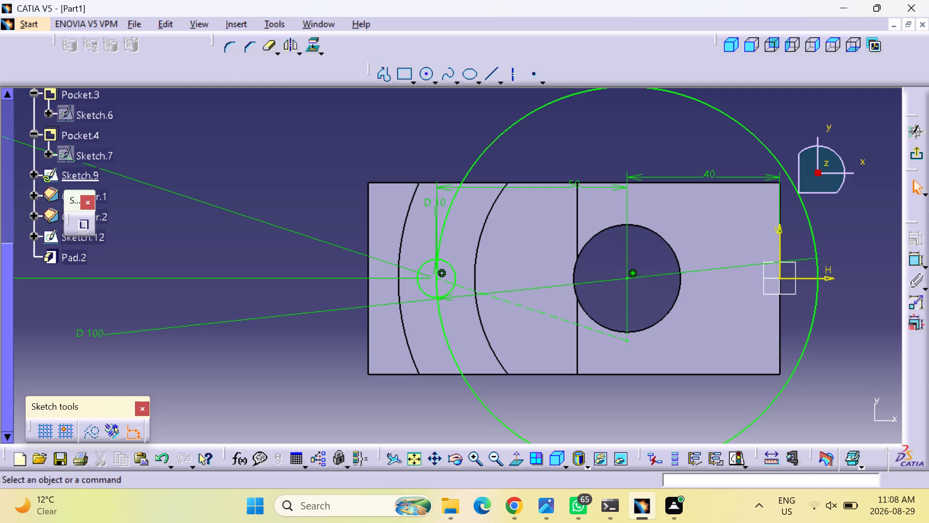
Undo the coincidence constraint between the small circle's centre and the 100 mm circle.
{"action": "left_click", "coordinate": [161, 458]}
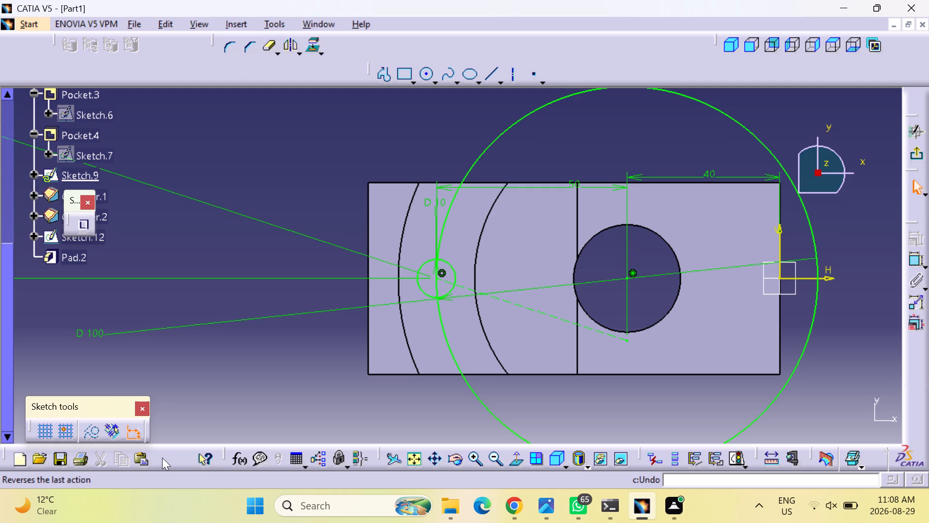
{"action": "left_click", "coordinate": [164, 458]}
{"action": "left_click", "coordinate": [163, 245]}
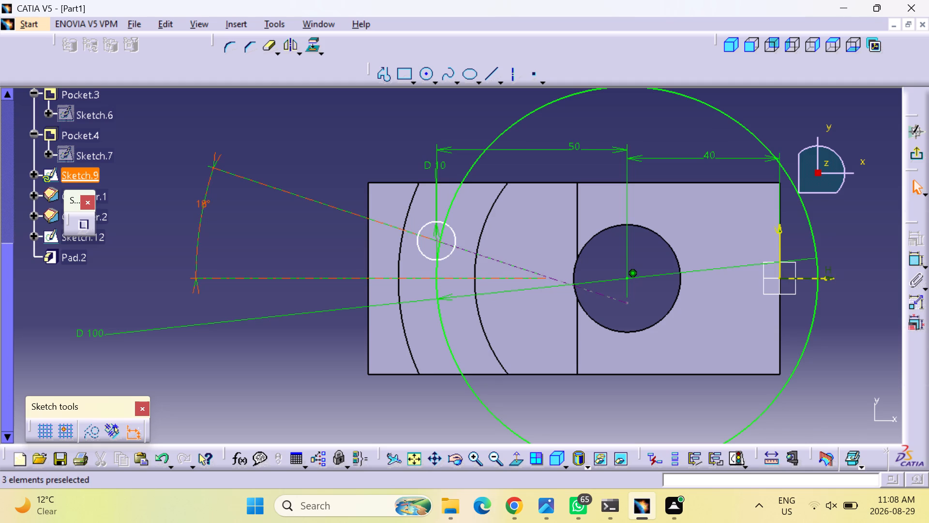
Delete the 10 mm circle at the outer end of the 18° line.
{"action": "right_click", "coordinate": [444, 256]}
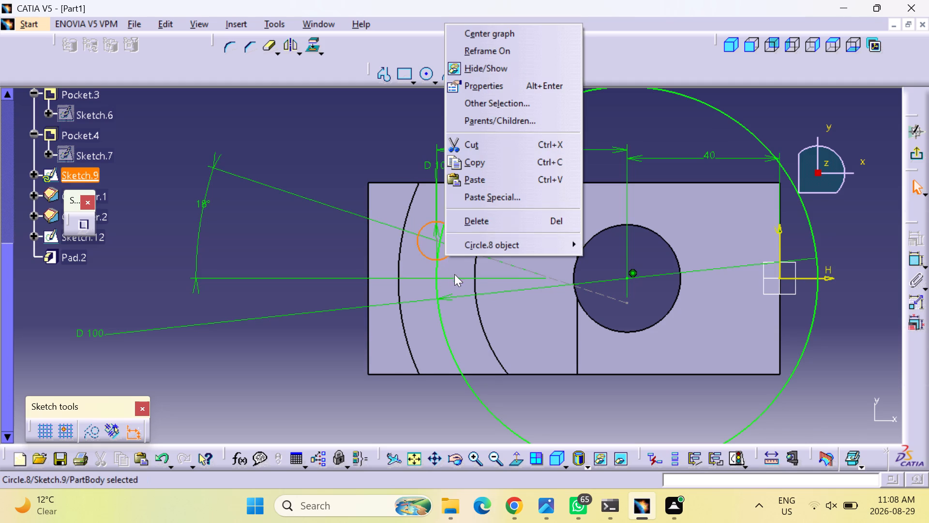
{"action": "left_click", "coordinate": [471, 215]}
{"action": "left_click", "coordinate": [282, 249]}
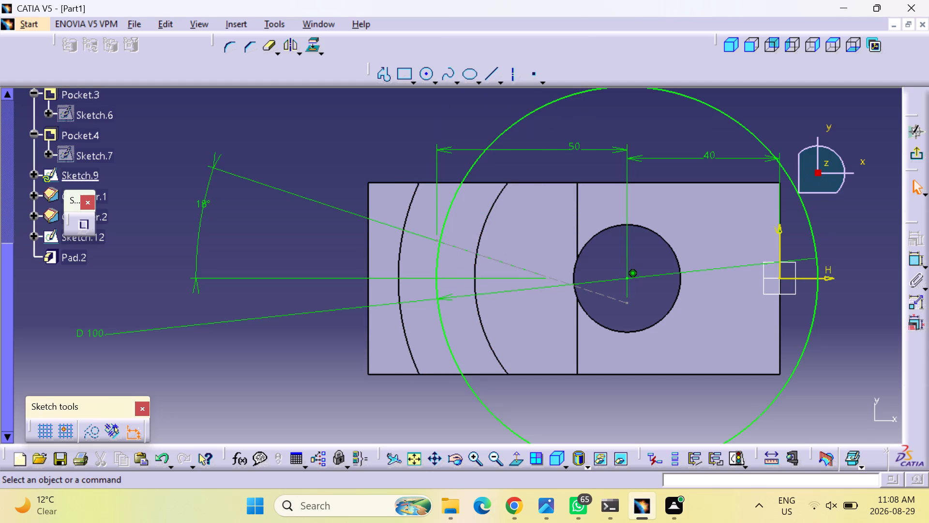
Shift the 18° line vertically and make its inner endpoint coincident with the centre of the 100 mm circle.
{"action": "left_click_drag", "start_coordinate": [456, 247], "coordinate": [485, 206]}
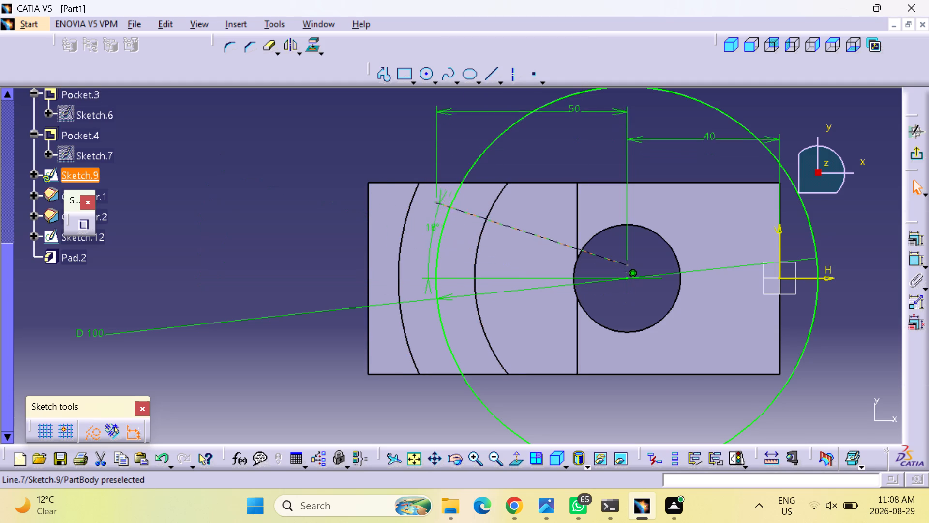
{"action": "left_click_drag", "start_coordinate": [485, 206], "coordinate": [486, 206]}
{"action": "left_click", "coordinate": [192, 247]}
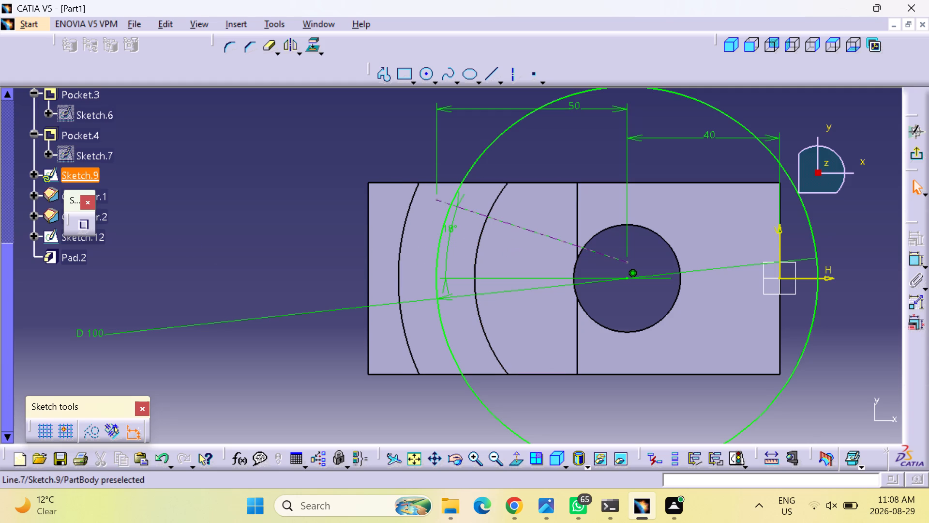
{"action": "left_click_drag", "start_coordinate": [515, 225], "coordinate": [508, 258]}
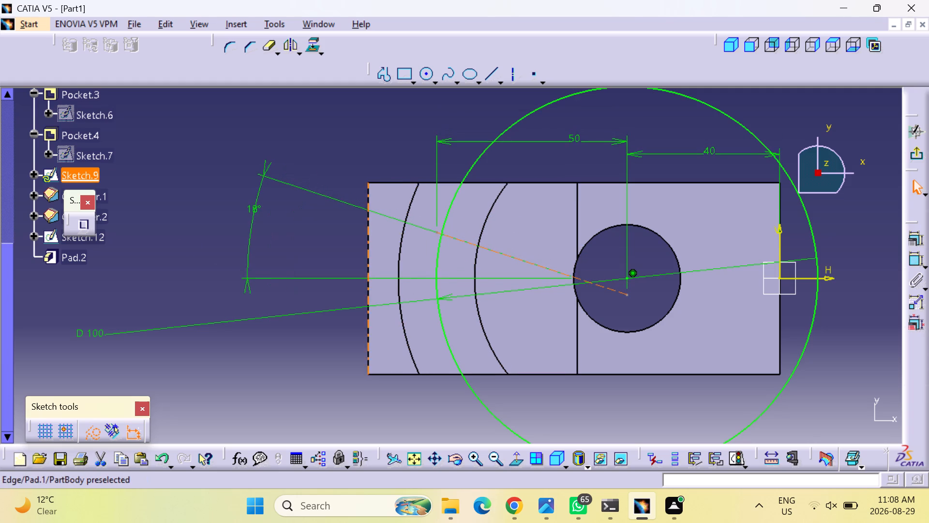
{"action": "left_click", "coordinate": [316, 236]}
{"action": "left_click", "coordinate": [918, 261]}
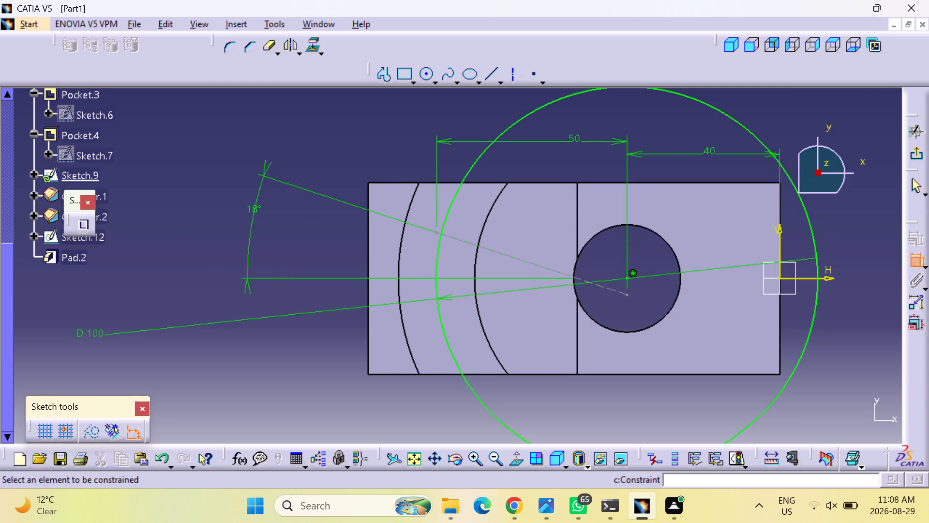
{"action": "left_click", "coordinate": [629, 296]}
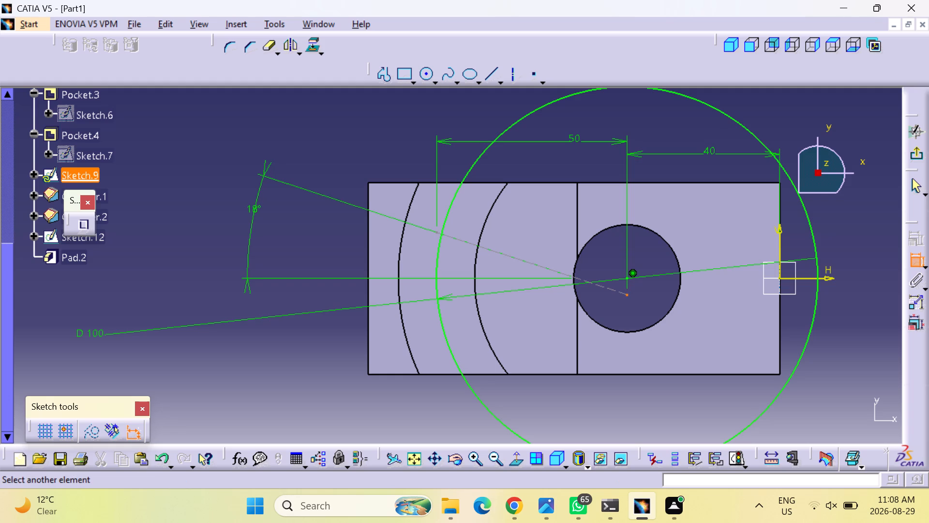
{"action": "left_click", "coordinate": [628, 278]}
{"action": "right_click", "coordinate": [641, 296]}
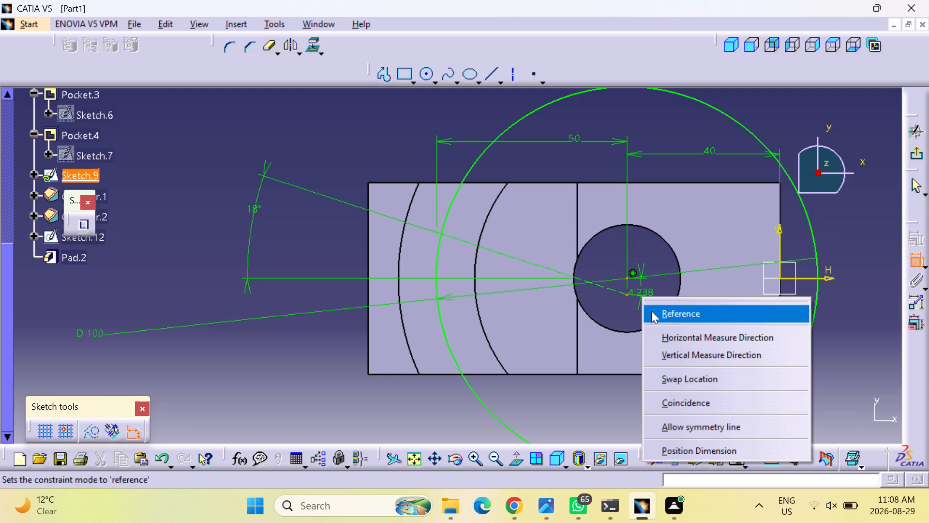
{"action": "left_click", "coordinate": [680, 403]}
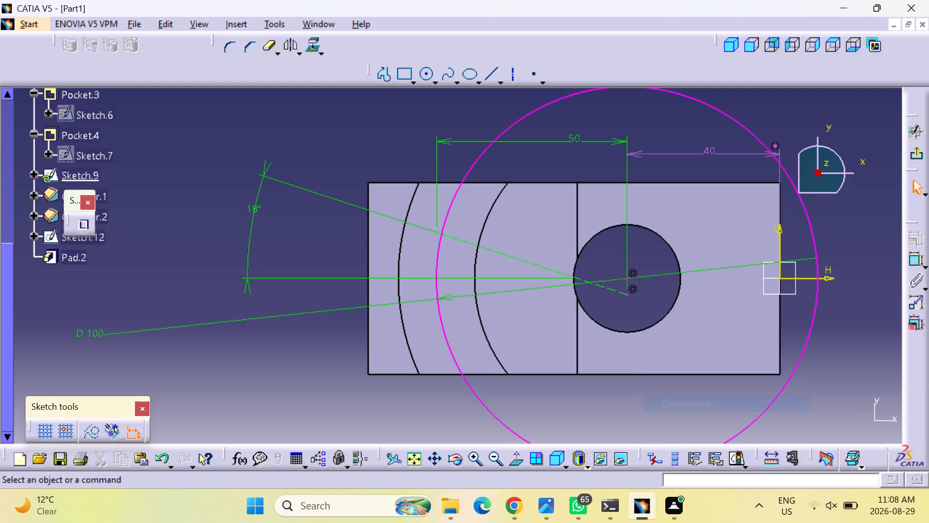
{"action": "left_click", "coordinate": [319, 409]}
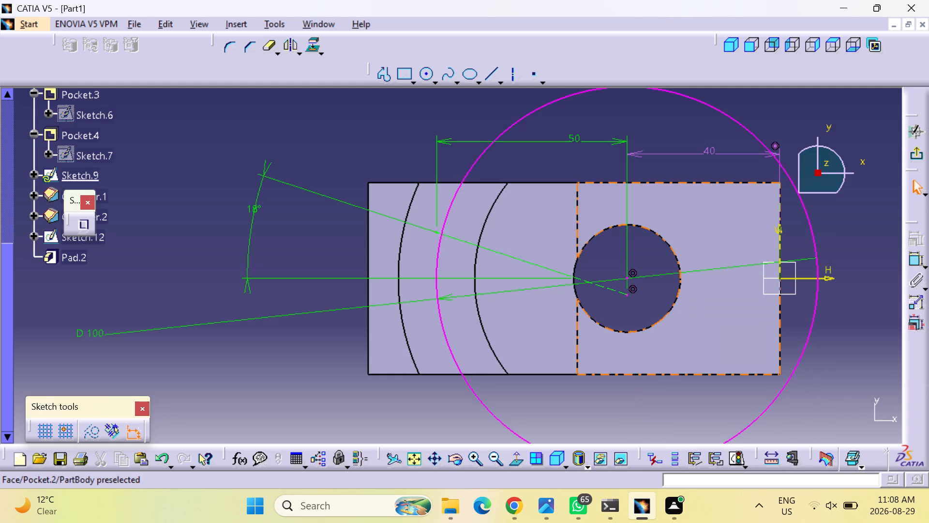
Delete the 40 mm dimension between the 18° line's inner end and the block's end edge.
{"action": "right_click", "coordinate": [708, 150]}
{"action": "key", "text": "Delete"}
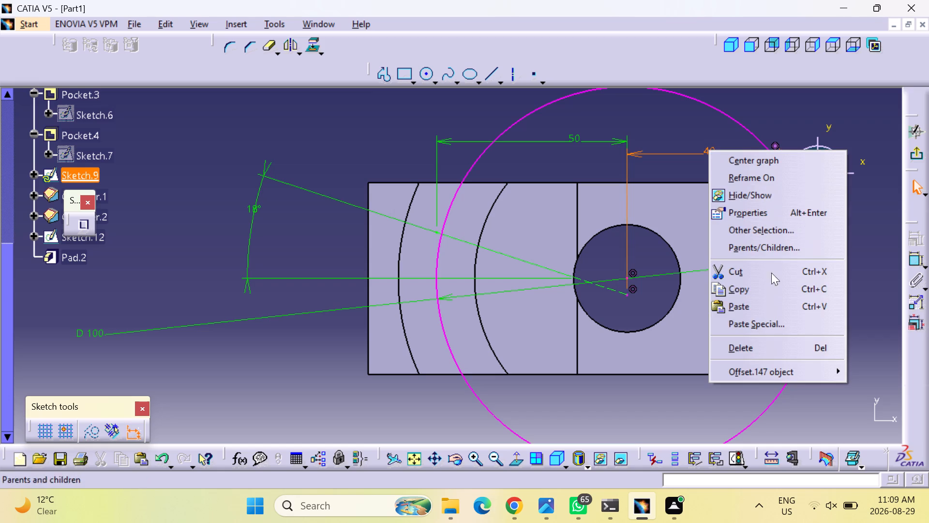
{"action": "left_click", "coordinate": [776, 354]}
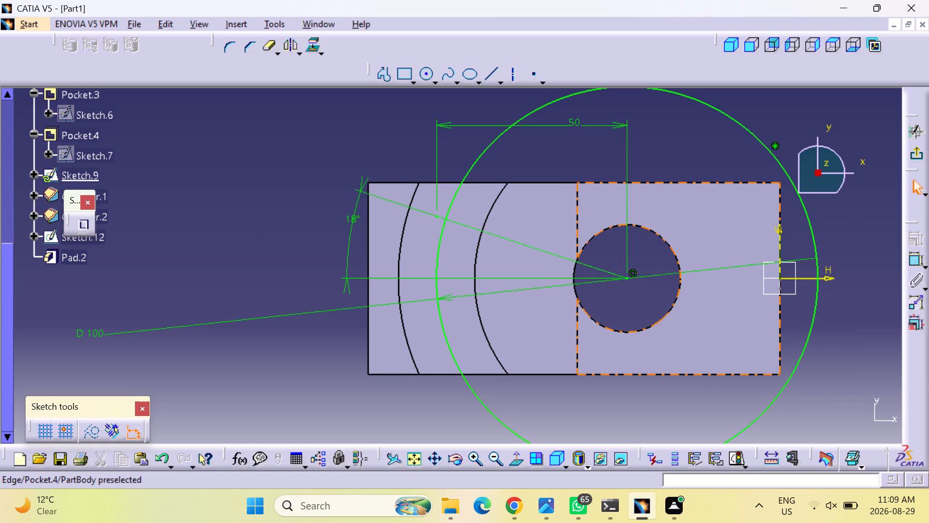
{"action": "left_click", "coordinate": [629, 400]}
Delete the 50 mm horizontal dimension between the two ends of the 18° line.
{"action": "middle_click_drag", "start_coordinate": [570, 316], "coordinate": [561, 261]}
{"action": "left_click", "coordinate": [570, 316]}
{"action": "right_click", "coordinate": [570, 316]}
{"action": "middle_click_drag", "start_coordinate": [597, 266], "coordinate": [642, 351]}
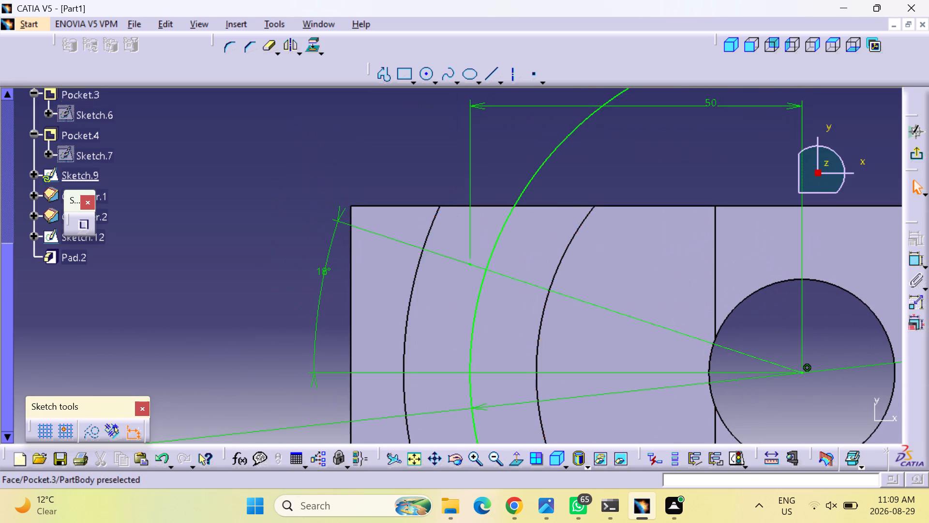
{"action": "middle_click_drag", "start_coordinate": [581, 298], "coordinate": [551, 326]}
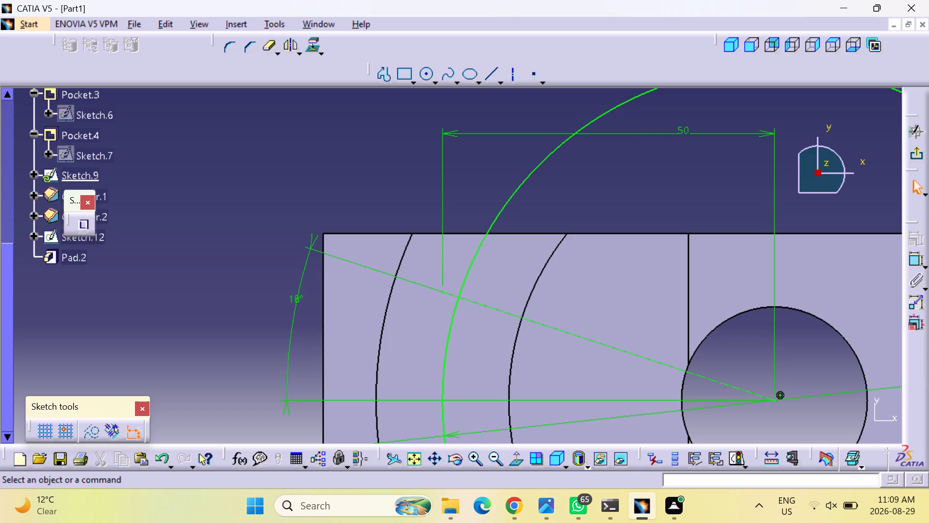
{"action": "right_click", "coordinate": [685, 130]}
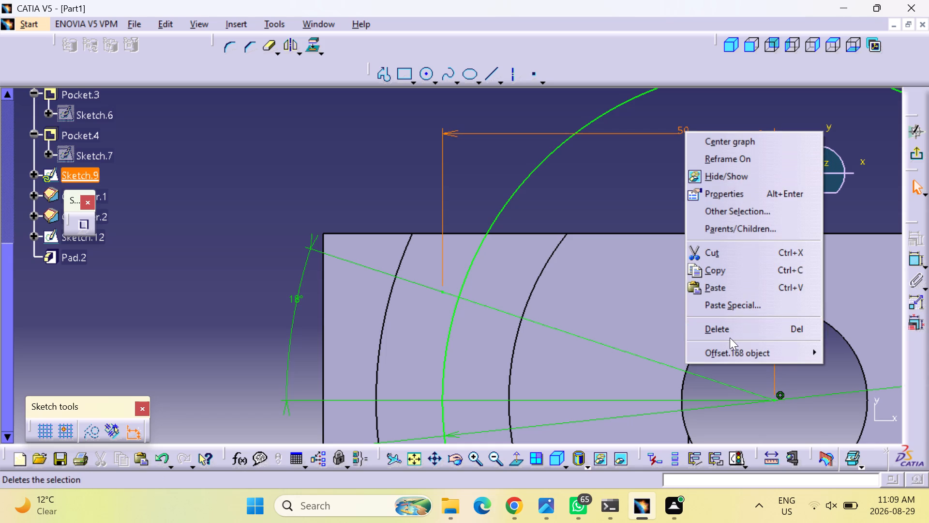
{"action": "left_click", "coordinate": [729, 329]}
{"action": "left_click", "coordinate": [634, 187]}
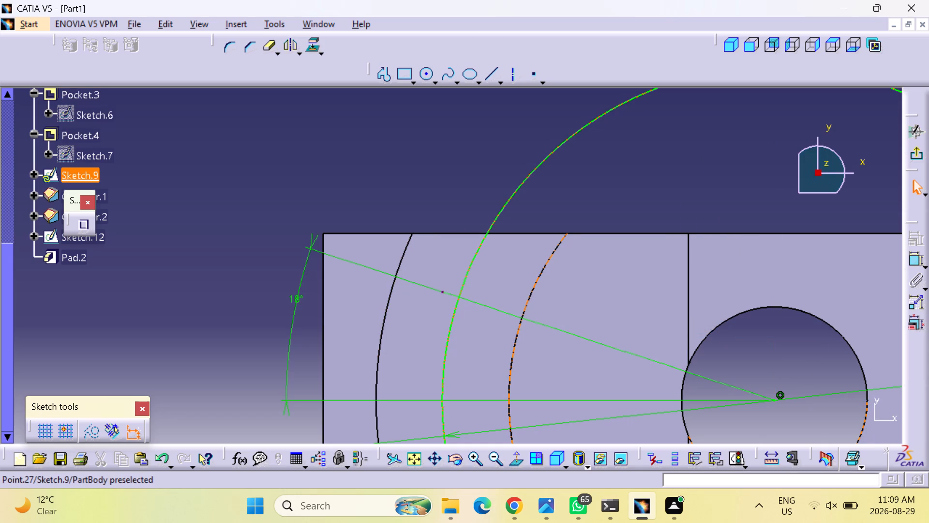
Pull the 18° line's outer endpoint inward along the line and make it coincident with the 100 mm circle.
{"action": "left_click_drag", "start_coordinate": [443, 292], "coordinate": [483, 282]}
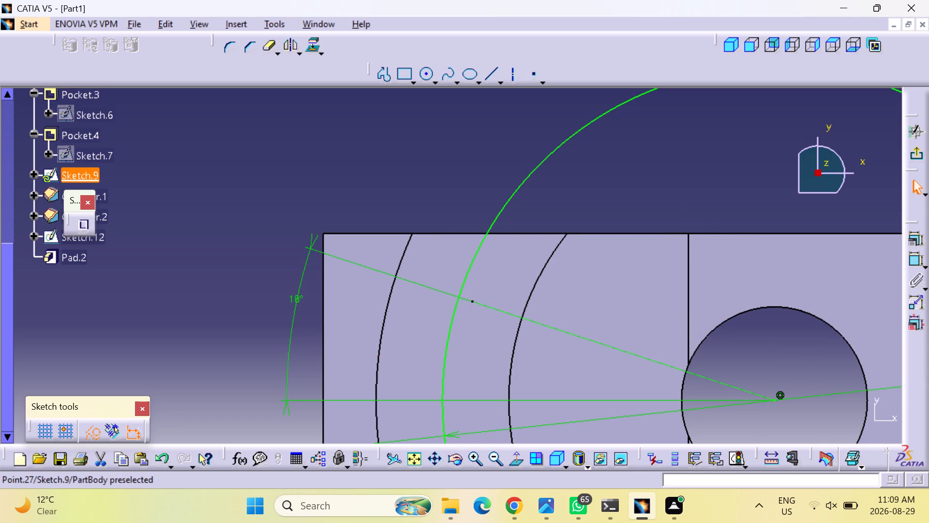
{"action": "left_click_drag", "start_coordinate": [483, 282], "coordinate": [509, 297]}
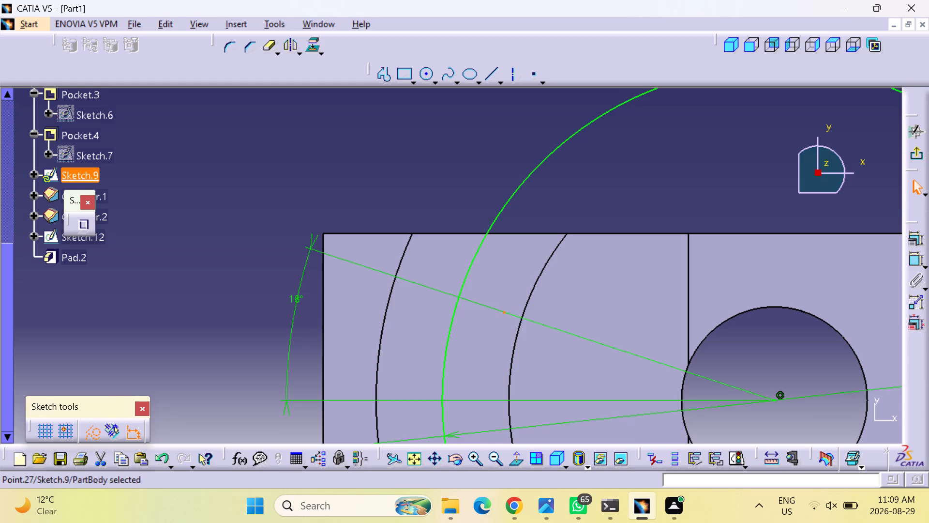
{"action": "left_click", "coordinate": [619, 170]}
{"action": "left_click", "coordinate": [915, 263]}
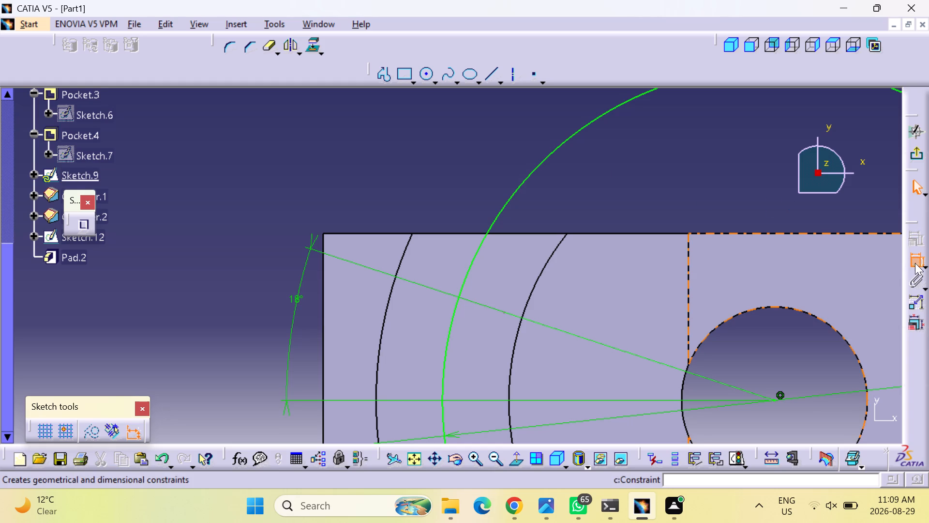
{"action": "left_click", "coordinate": [506, 313]}
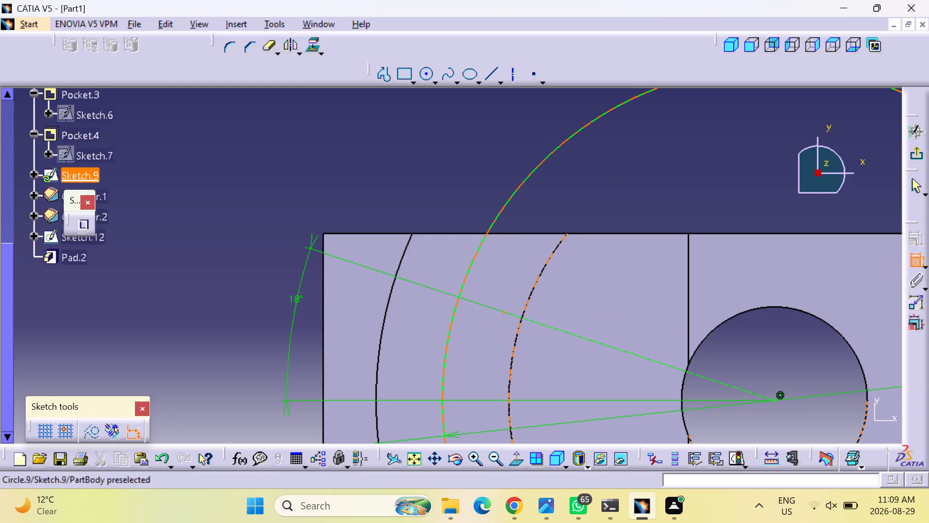
{"action": "left_click", "coordinate": [514, 189]}
{"action": "right_click", "coordinate": [428, 193]}
{"action": "left_click", "coordinate": [513, 313]}
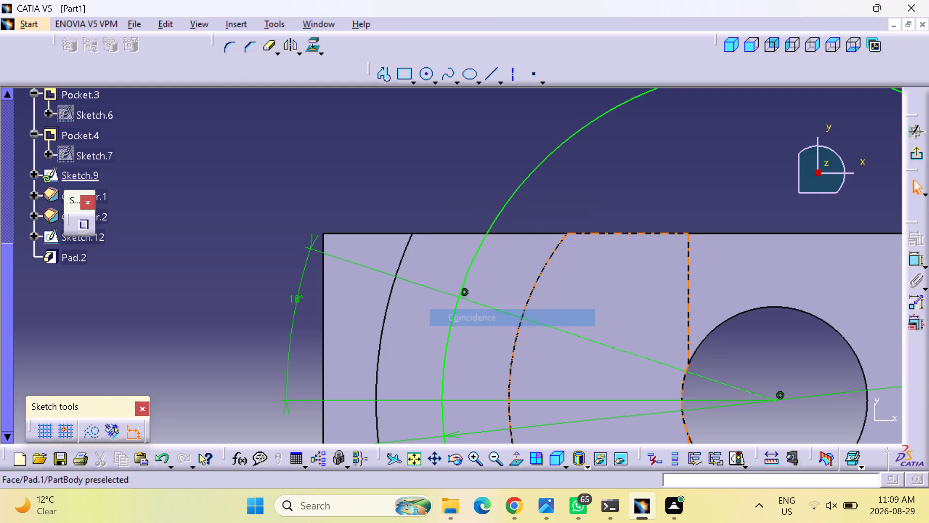
{"action": "left_click", "coordinate": [614, 197]}
Draw a circle about 12.3 mm in diameter in the free space above the block, near its stepped end.
{"action": "middle_click_drag", "start_coordinate": [615, 215], "coordinate": [587, 136]}
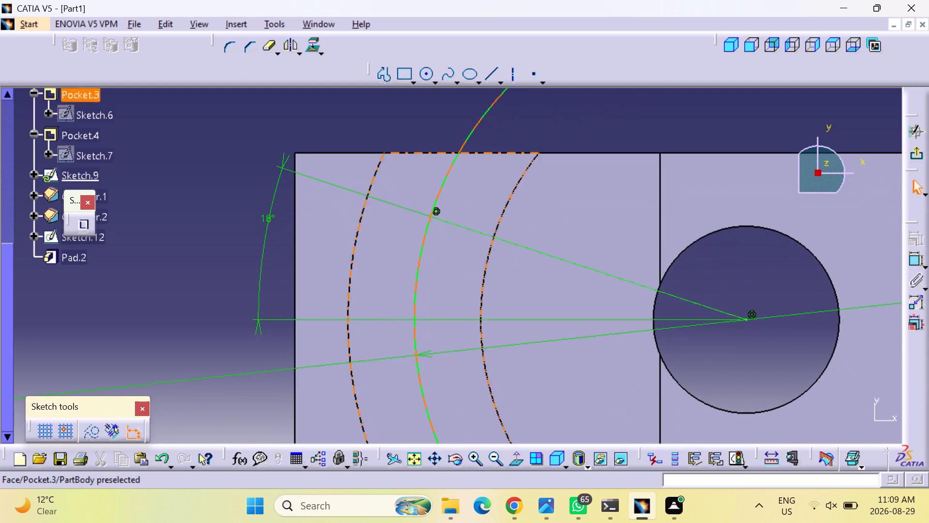
{"action": "middle_click_drag", "start_coordinate": [495, 291], "coordinate": [467, 275]}
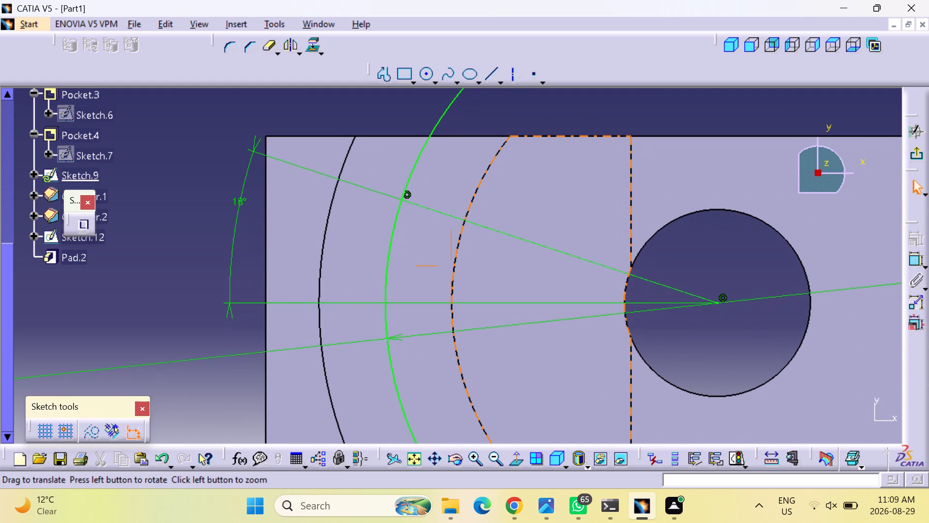
{"action": "middle_click_drag", "start_coordinate": [571, 166], "coordinate": [585, 169]}
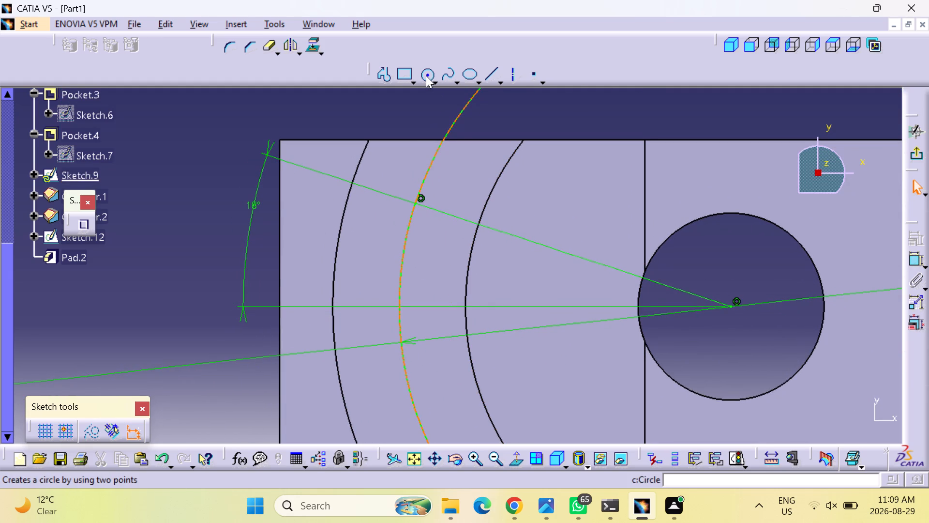
{"action": "left_click", "coordinate": [426, 77]}
{"action": "middle_click_drag", "start_coordinate": [523, 224], "coordinate": [556, 335]}
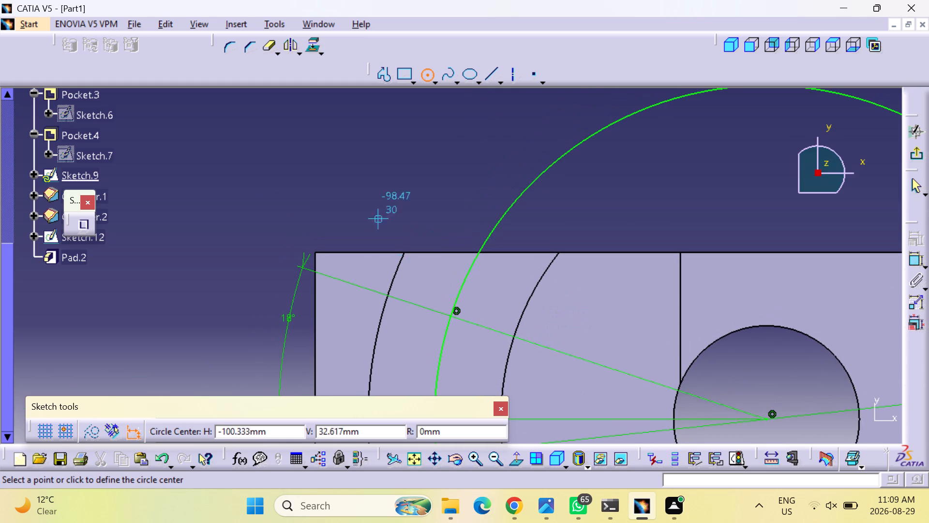
{"action": "left_click", "coordinate": [347, 153]}
{"action": "left_click", "coordinate": [372, 185]}
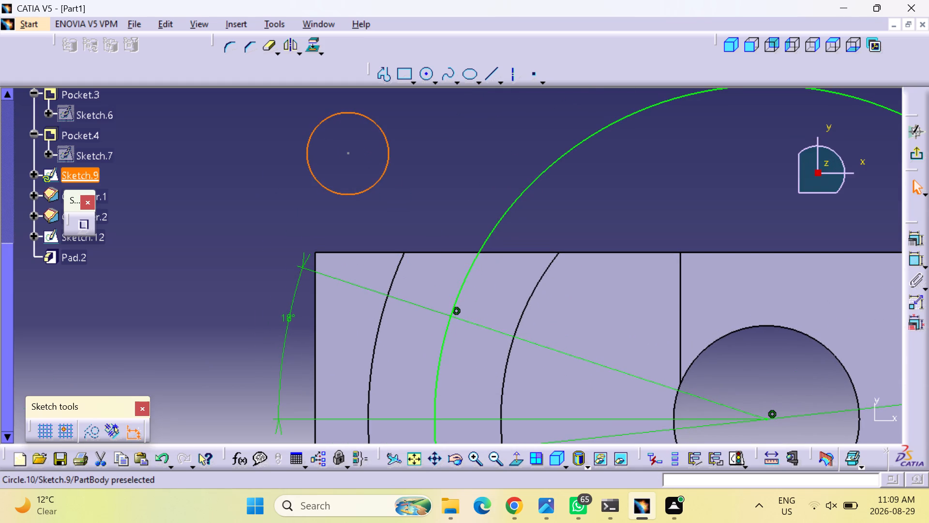
Dimension the small circle above the block and set its diameter to 10 mm.
{"action": "left_click", "coordinate": [910, 259]}
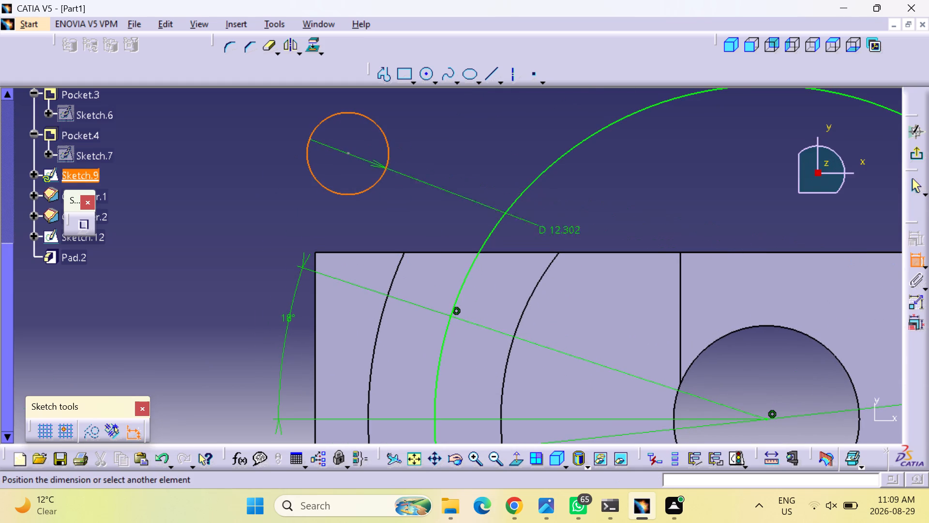
{"action": "left_click", "coordinate": [415, 183]}
{"action": "double_click", "coordinate": [422, 183]}
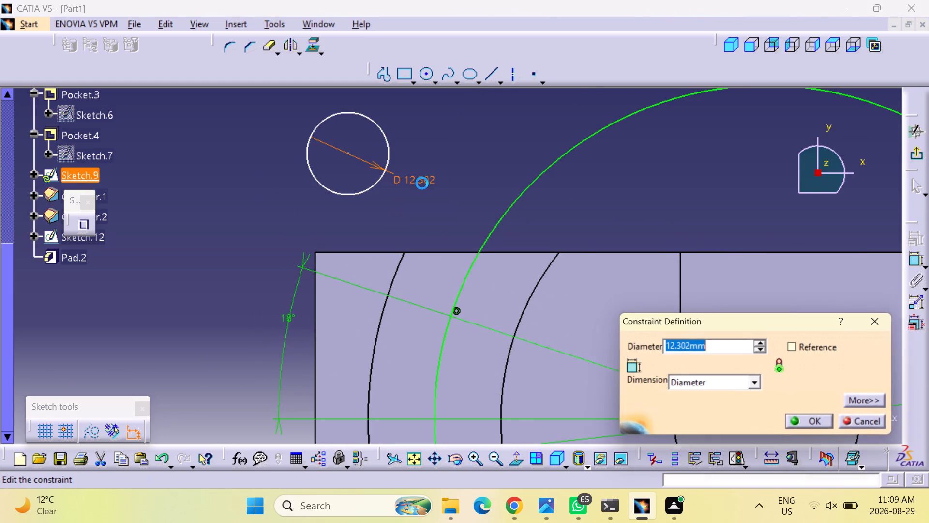
{"action": "type", "text": "10"}
{"action": "key", "text": "Return"}
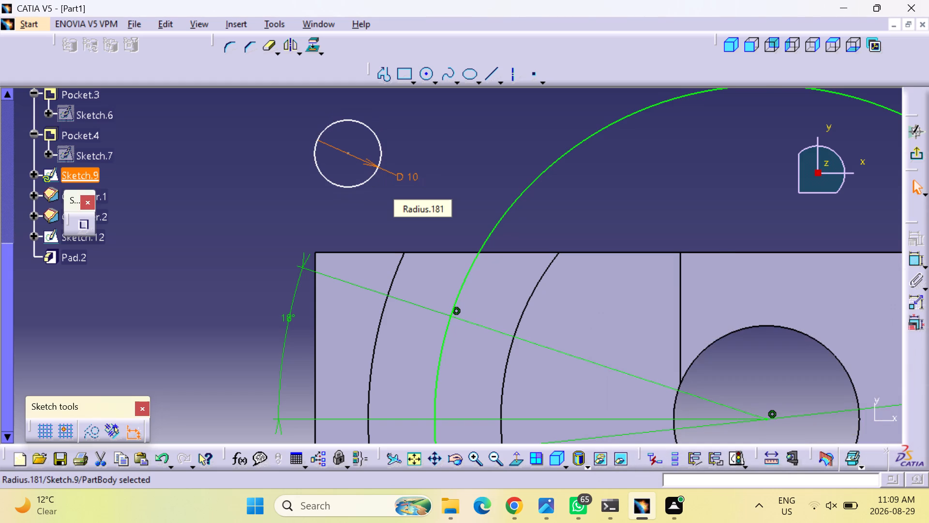
{"action": "left_click", "coordinate": [459, 145]}
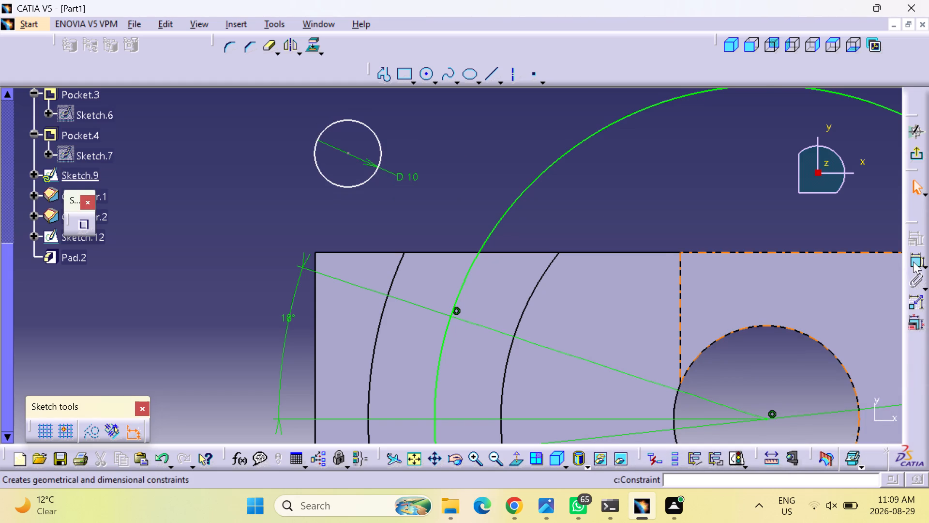
Make the 10 mm circle's centre coincident with the point where the 18° line meets the 100 mm circle.
{"action": "left_click", "coordinate": [916, 261]}
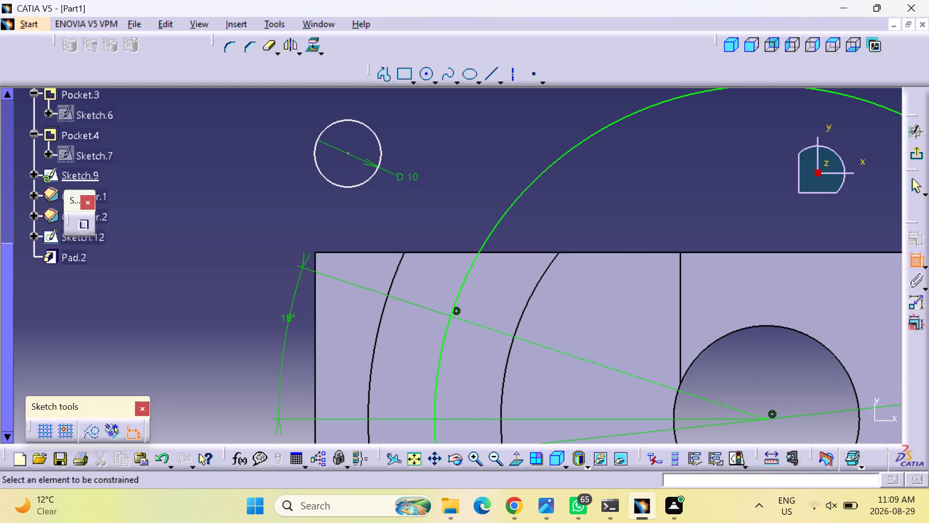
{"action": "left_click", "coordinate": [349, 155]}
{"action": "middle_click_drag", "start_coordinate": [415, 256], "coordinate": [396, 203]}
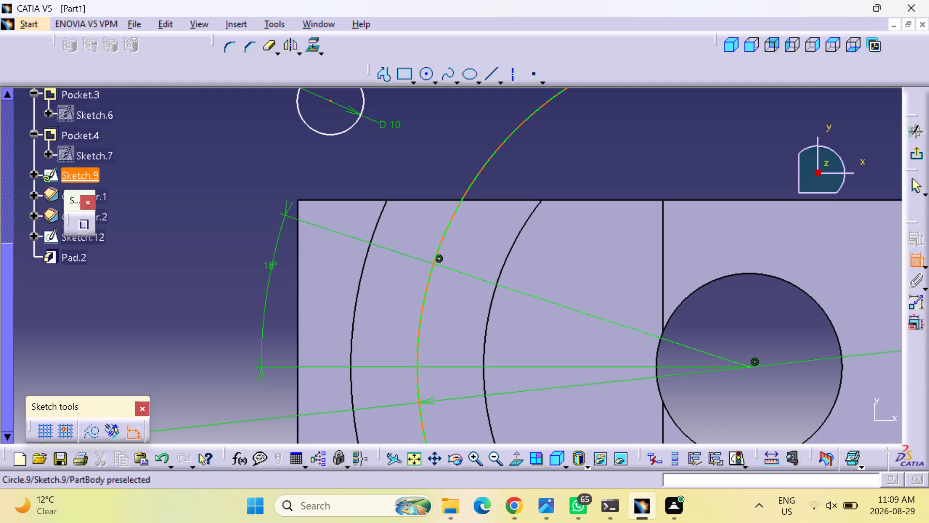
{"action": "left_click", "coordinate": [433, 263]}
{"action": "right_click", "coordinate": [553, 195]}
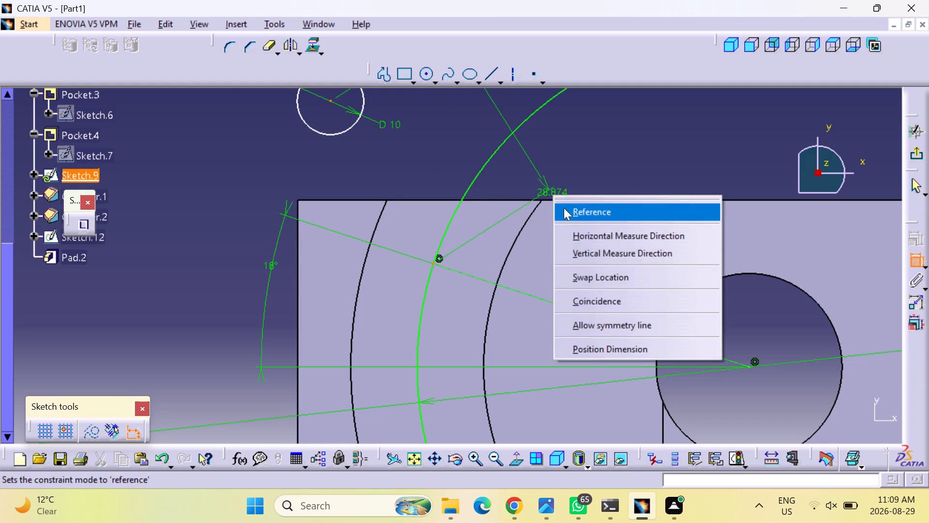
{"action": "left_click", "coordinate": [621, 305]}
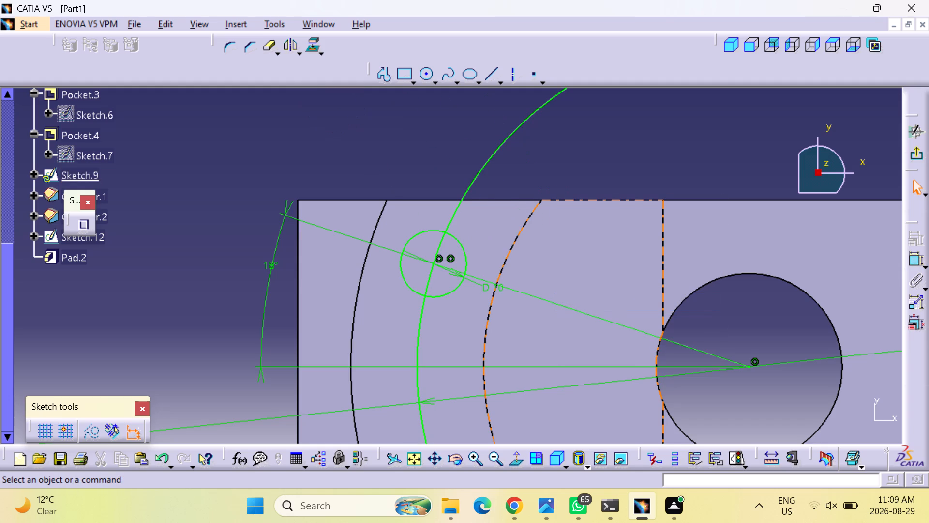
Mirror the 10 mm circle about the sketch's horizontal axis.
{"action": "middle_click_drag", "start_coordinate": [604, 183], "coordinate": [615, 254]}
{"action": "left_click", "coordinate": [604, 183]}
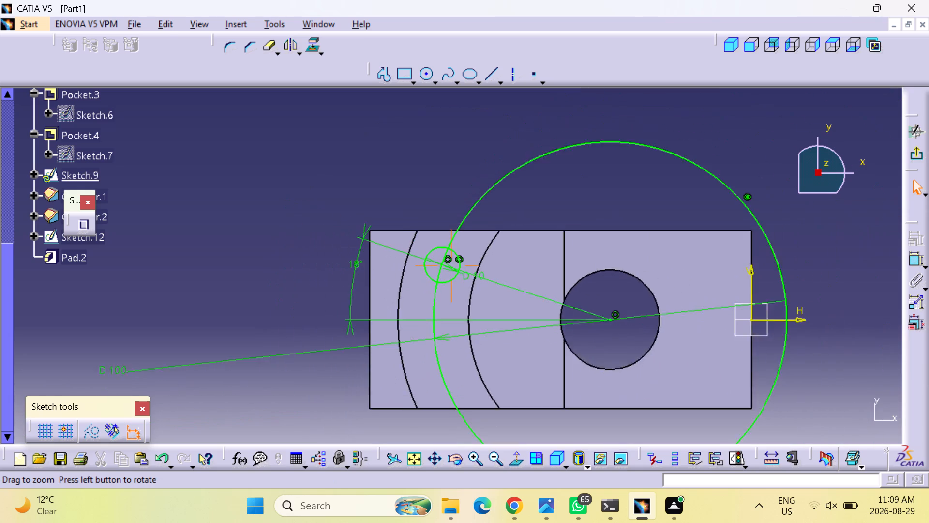
{"action": "middle_click_drag", "start_coordinate": [615, 254], "coordinate": [619, 256]}
{"action": "middle_click_drag", "start_coordinate": [644, 277], "coordinate": [635, 216]}
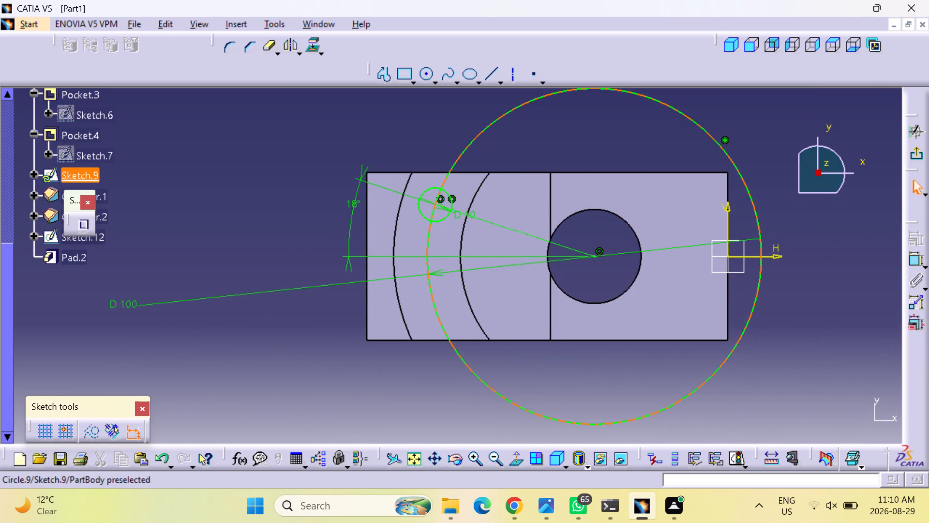
{"action": "left_click", "coordinate": [472, 371]}
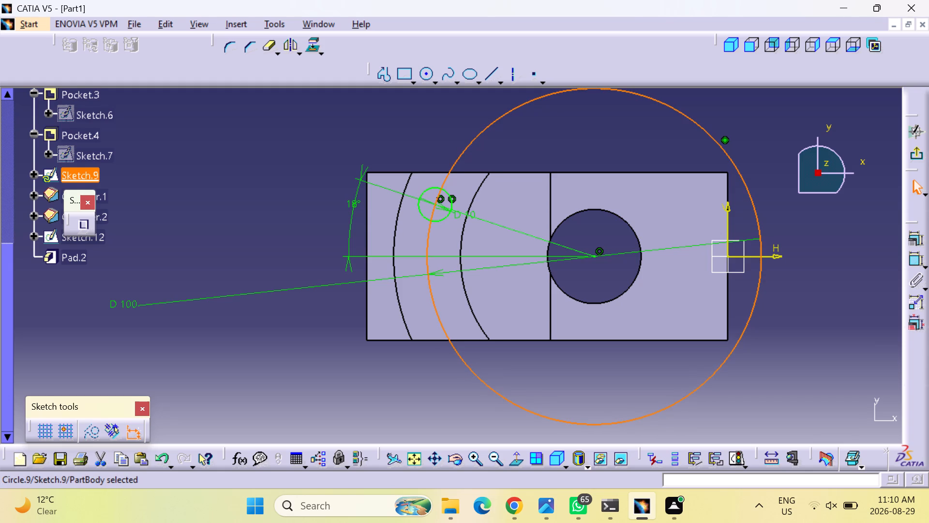
{"action": "left_click", "coordinate": [605, 390]}
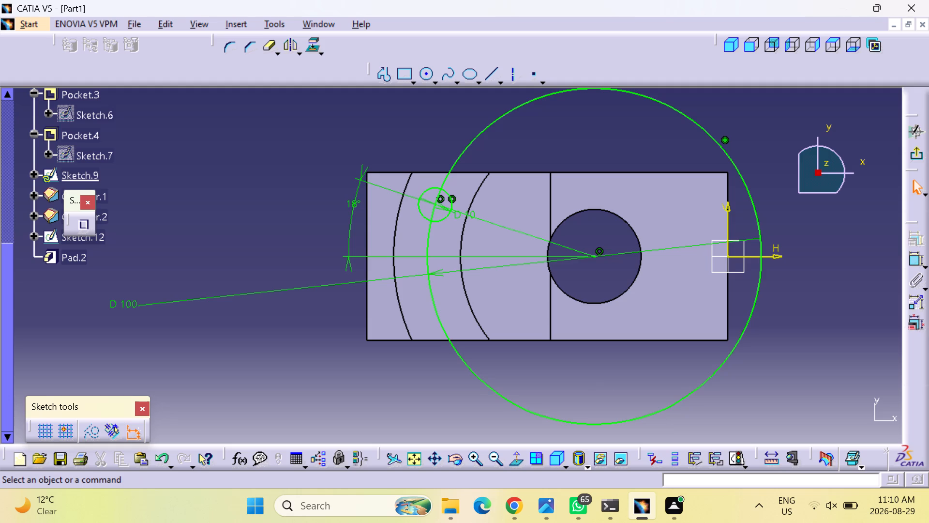
{"action": "left_click", "coordinate": [604, 391]}
{"action": "left_click", "coordinate": [443, 220]}
{"action": "left_click", "coordinate": [289, 49]}
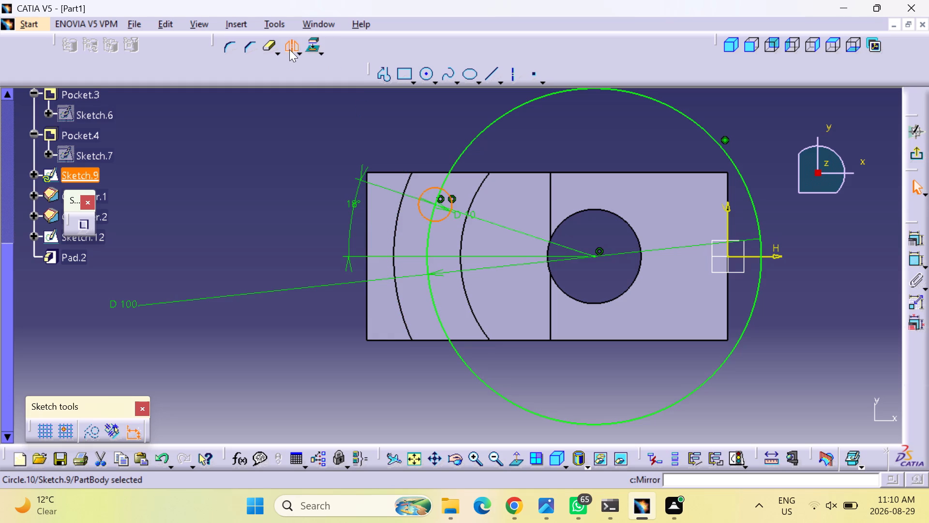
{"action": "left_click", "coordinate": [776, 256]}
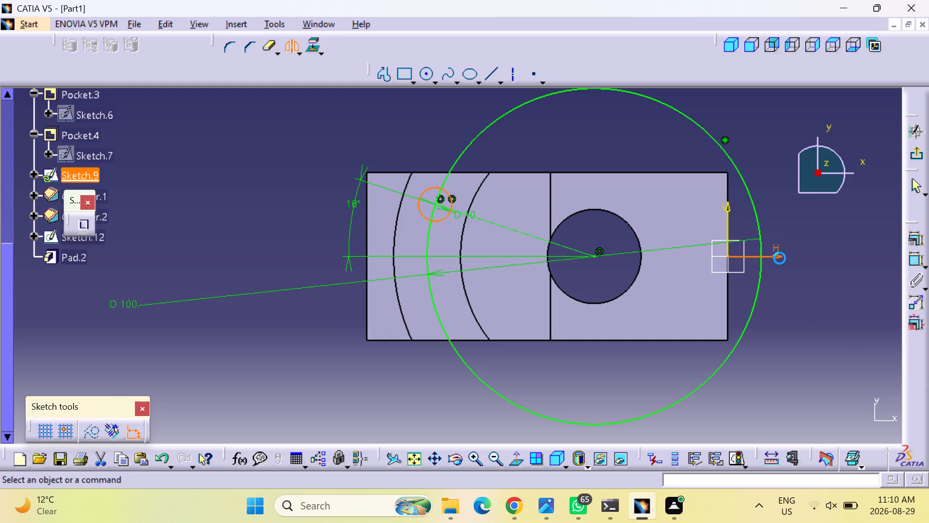
{"action": "left_click", "coordinate": [850, 332]}
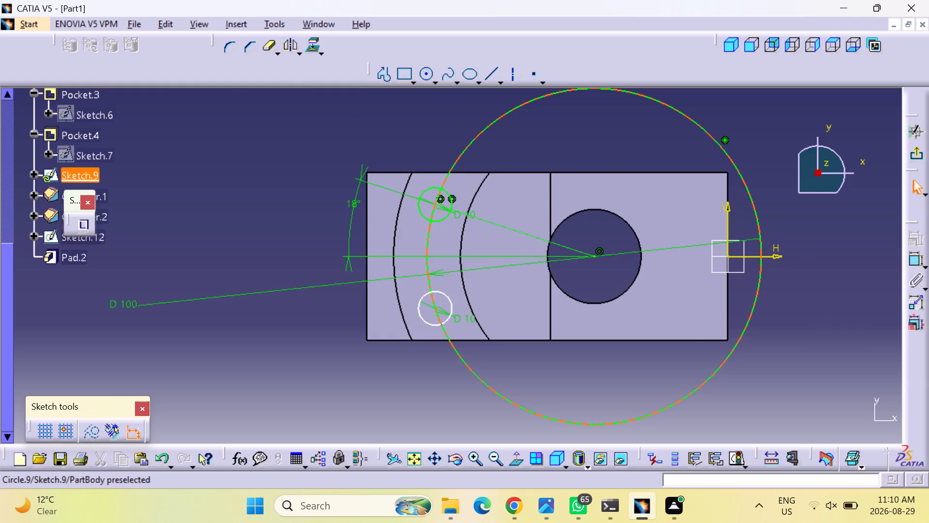
Convert the 100 mm circle to a construction element and exit the sketch.
{"action": "left_click", "coordinate": [462, 356]}
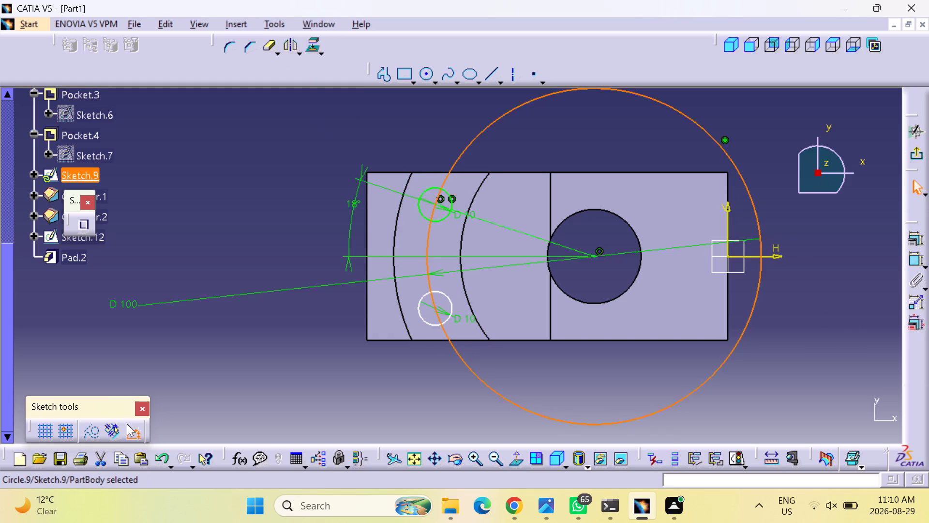
{"action": "left_click", "coordinate": [90, 434]}
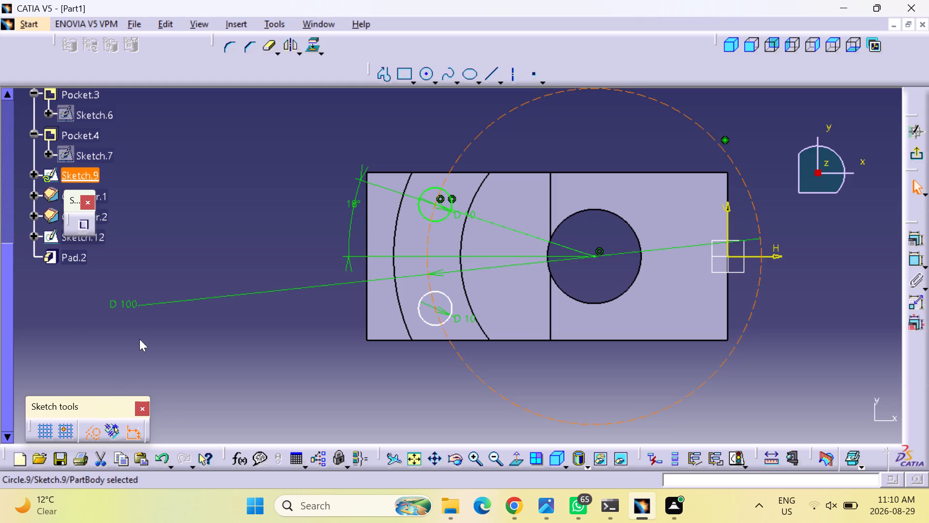
{"action": "left_click", "coordinate": [154, 323]}
{"action": "left_click", "coordinate": [331, 401]}
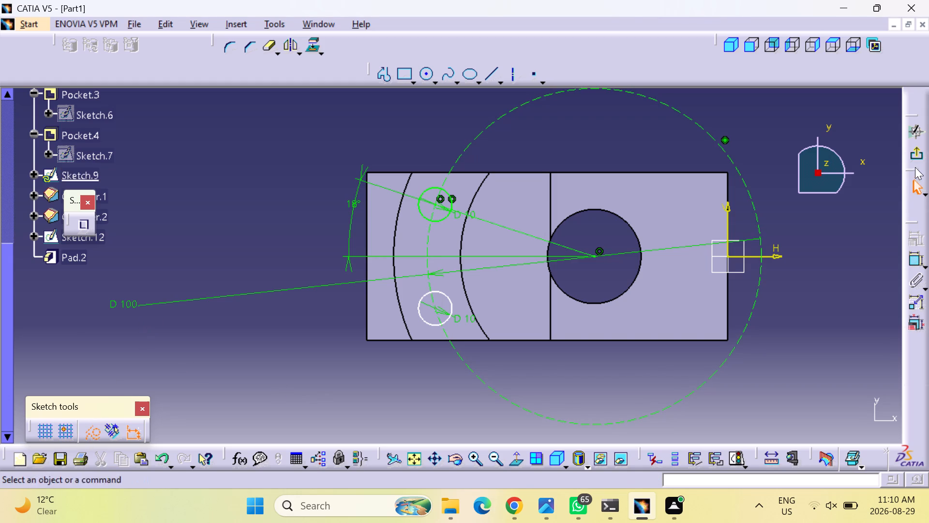
{"action": "left_click", "coordinate": [918, 154]}
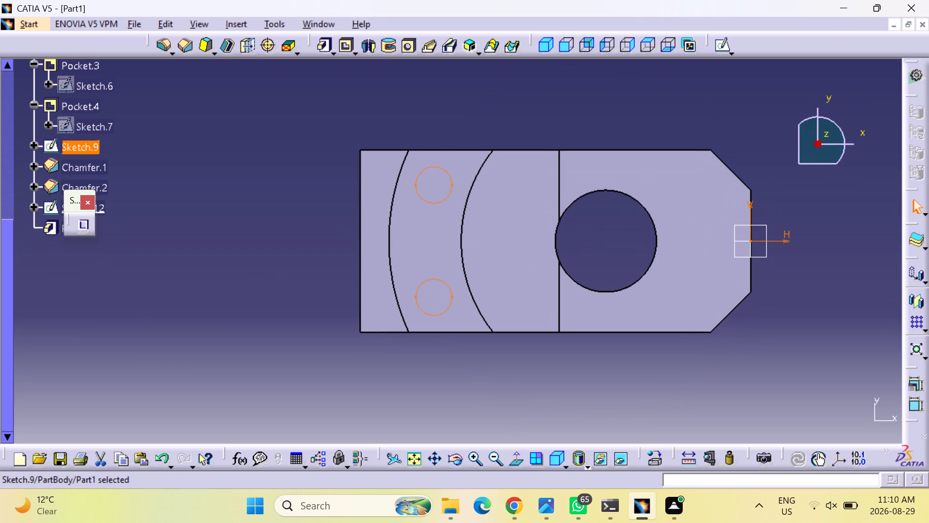
Pocket the two 10 mm circles downward into the block with the Up to next limit, reversing the direction.
{"action": "left_click", "coordinate": [347, 49]}
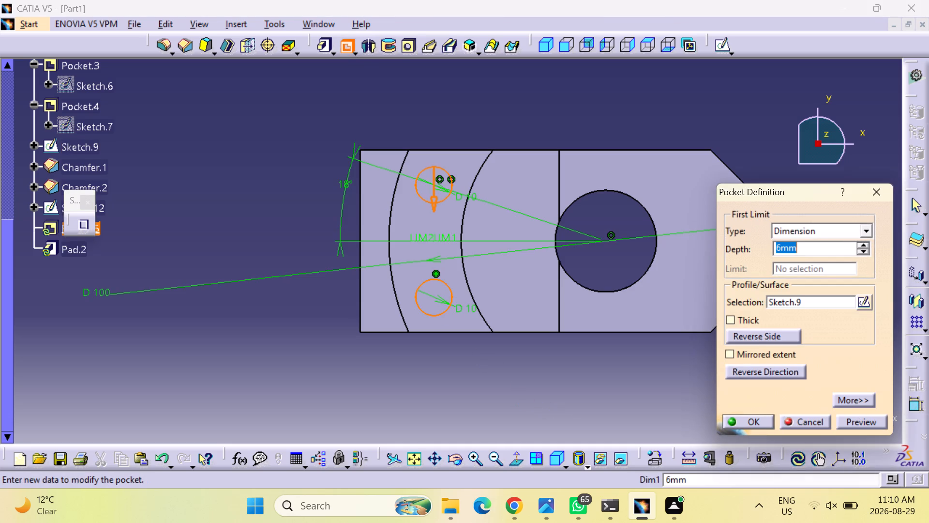
{"action": "left_click", "coordinate": [556, 461]}
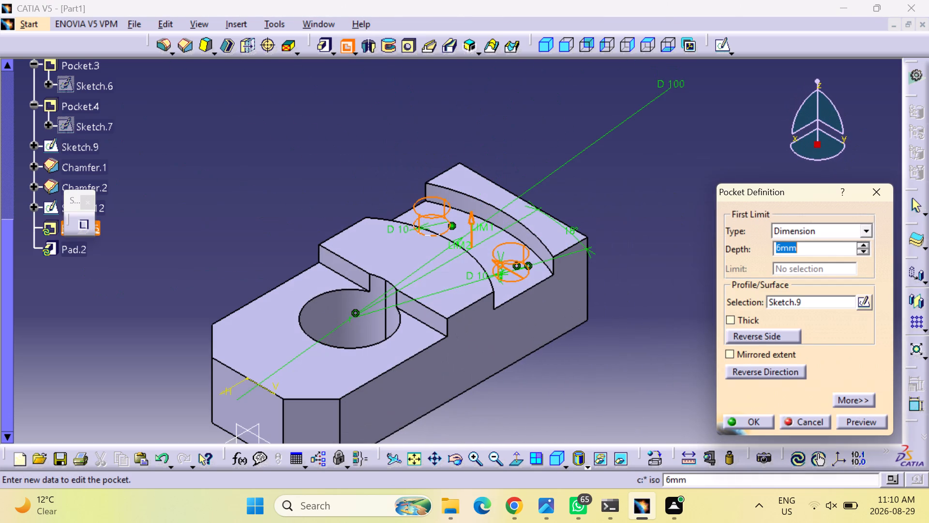
{"action": "left_click", "coordinate": [737, 374]}
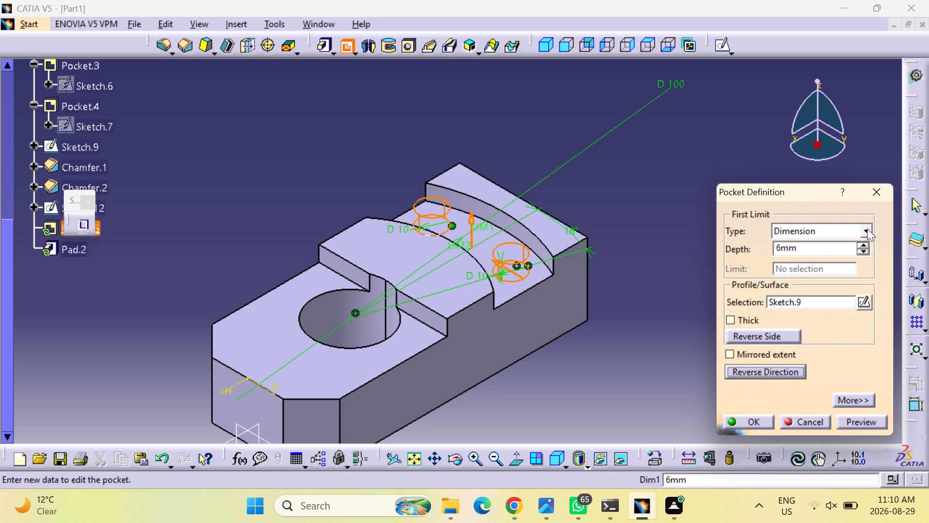
{"action": "left_click", "coordinate": [866, 228]}
{"action": "left_click", "coordinate": [816, 261]}
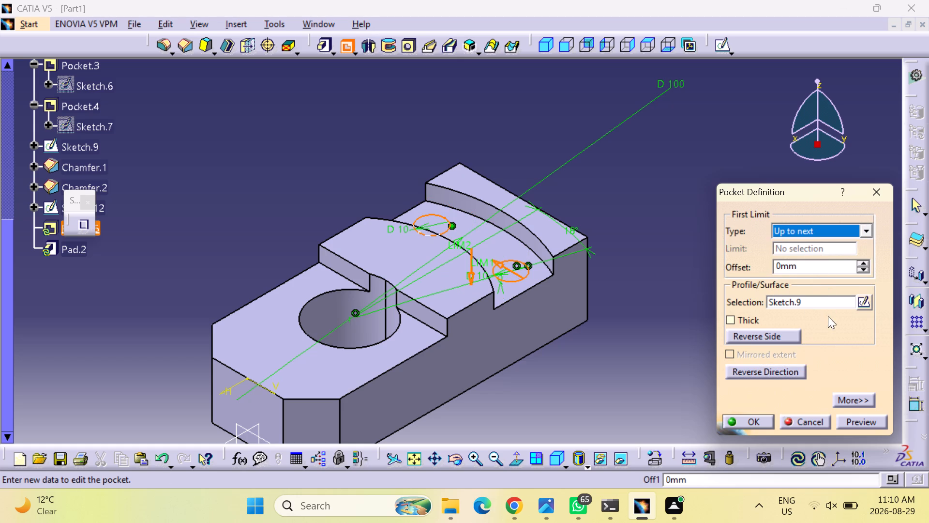
{"action": "left_click", "coordinate": [745, 423]}
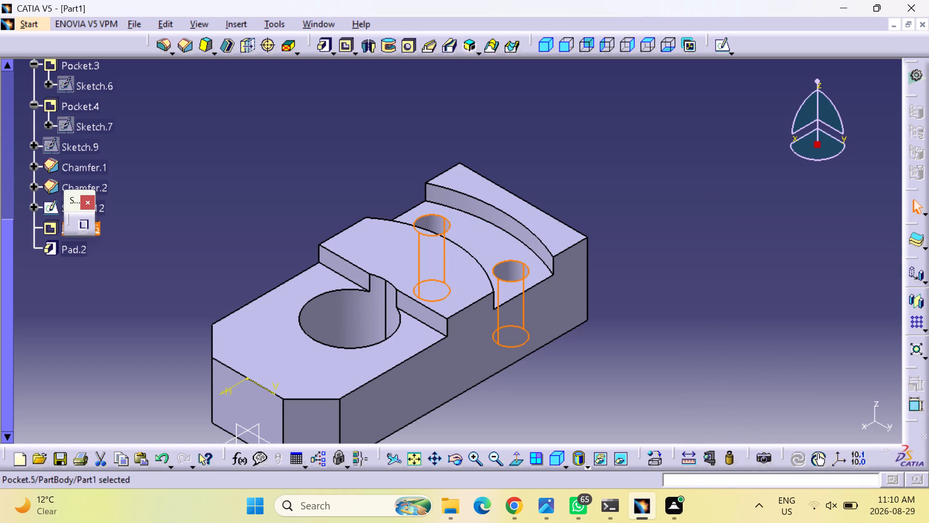
Examine the two small holes in the stepped block by orbiting the part and viewing it in isometric.
{"action": "middle_click_drag", "start_coordinate": [628, 286], "coordinate": [513, 436]}
{"action": "left_click_drag", "start_coordinate": [627, 285], "coordinate": [513, 436]}
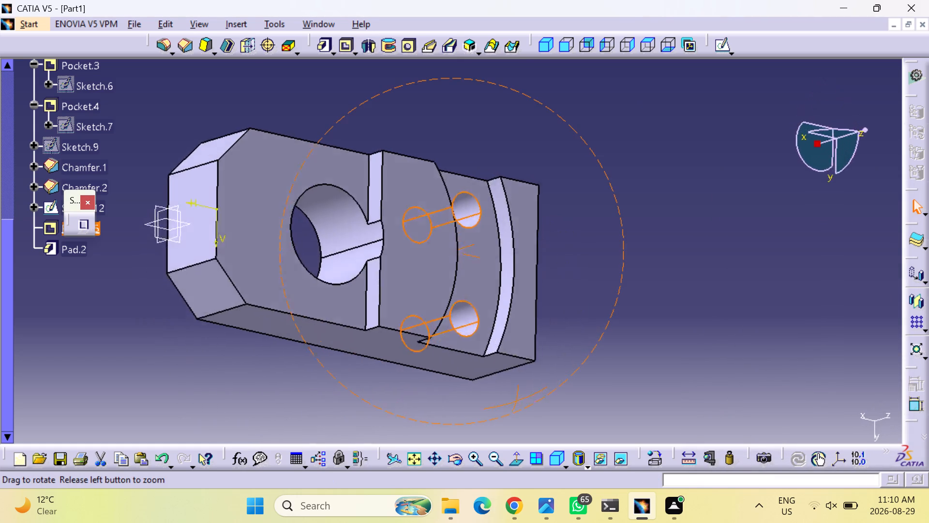
{"action": "left_click_drag", "start_coordinate": [513, 436], "coordinate": [509, 434]}
{"action": "middle_click_drag", "start_coordinate": [513, 436], "coordinate": [509, 434]}
{"action": "middle_click_drag", "start_coordinate": [602, 226], "coordinate": [512, 247]}
{"action": "left_click_drag", "start_coordinate": [594, 225], "coordinate": [512, 247]}
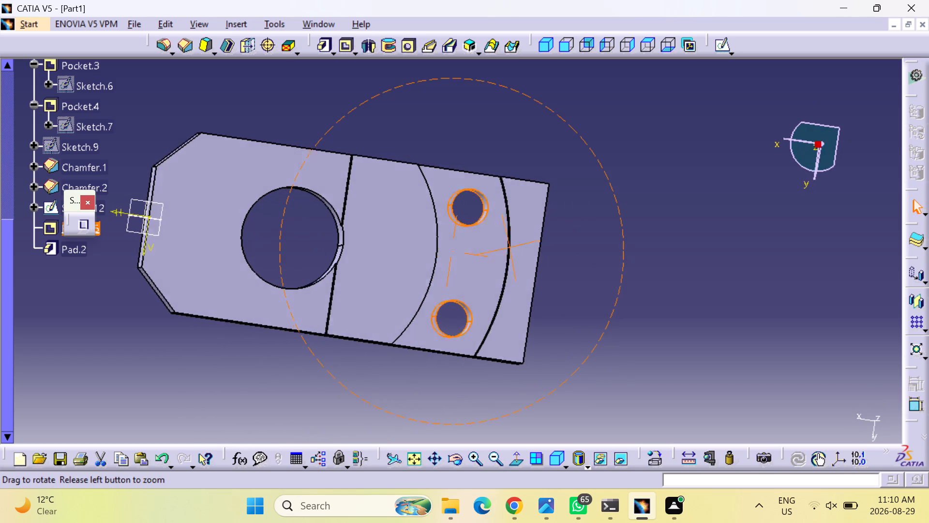
{"action": "left_click_drag", "start_coordinate": [512, 247], "coordinate": [513, 246]}
{"action": "middle_click_drag", "start_coordinate": [512, 247], "coordinate": [524, 253]}
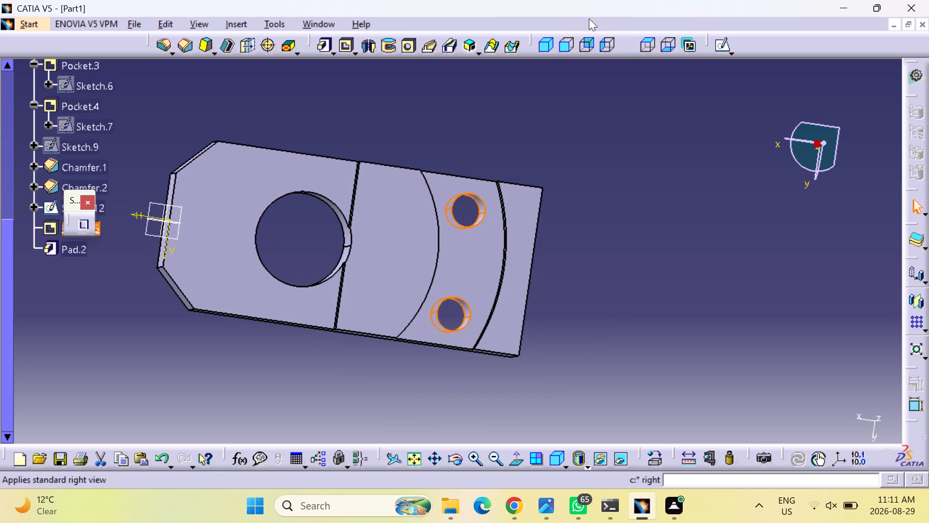
{"action": "left_click", "coordinate": [551, 45]}
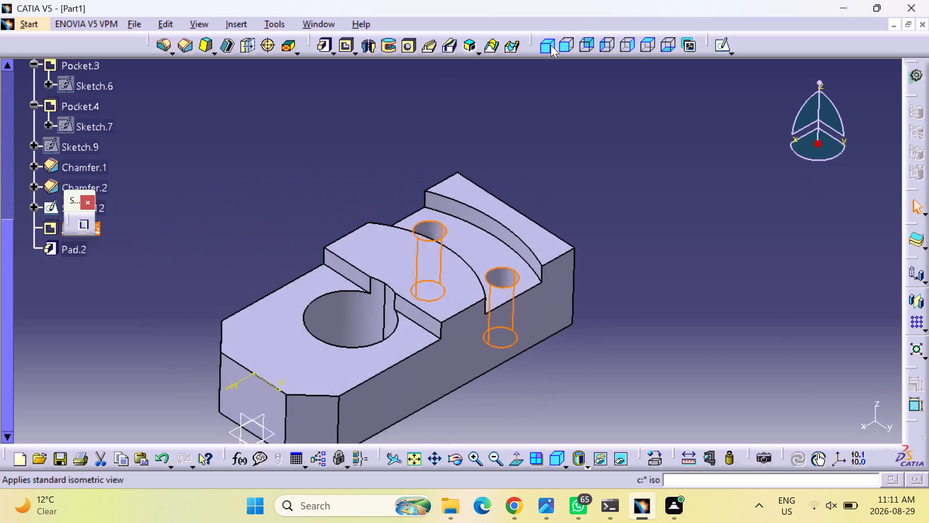
{"action": "left_click", "coordinate": [671, 160]}
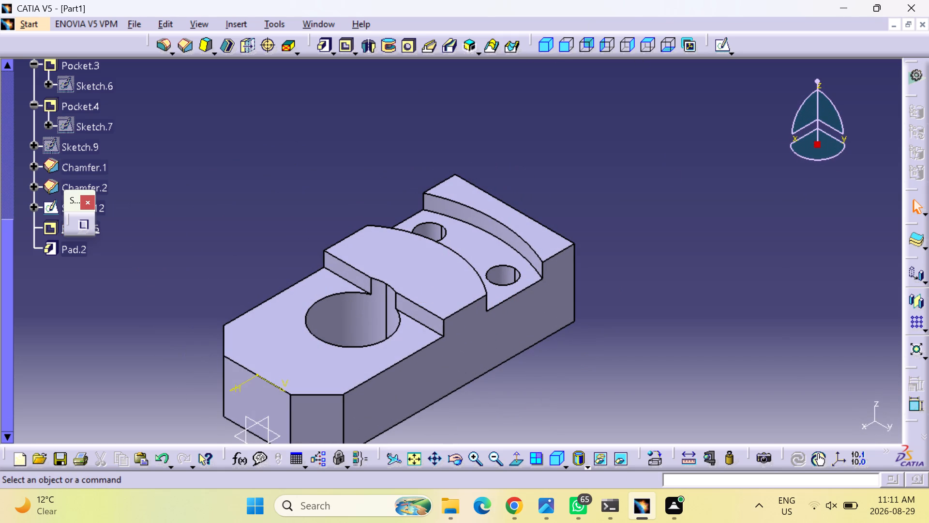
{"action": "middle_click_drag", "start_coordinate": [510, 393], "coordinate": [614, 318]}
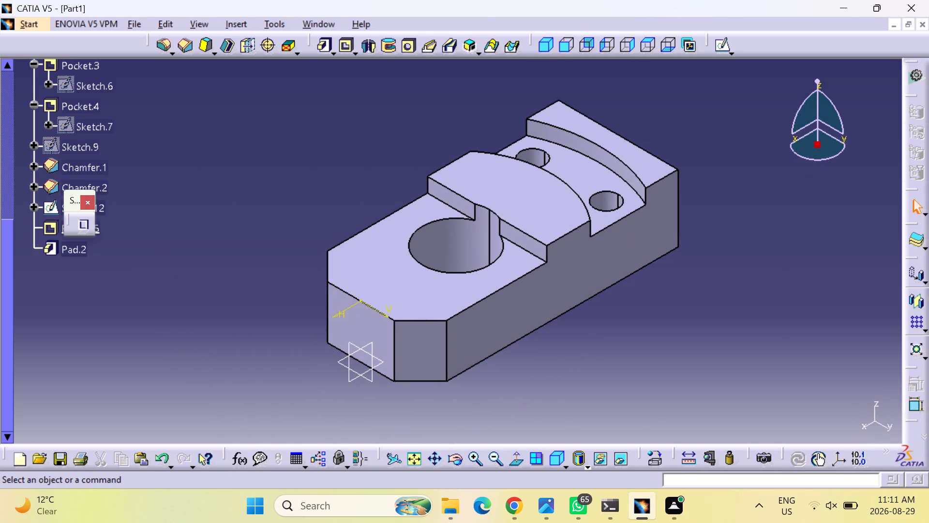
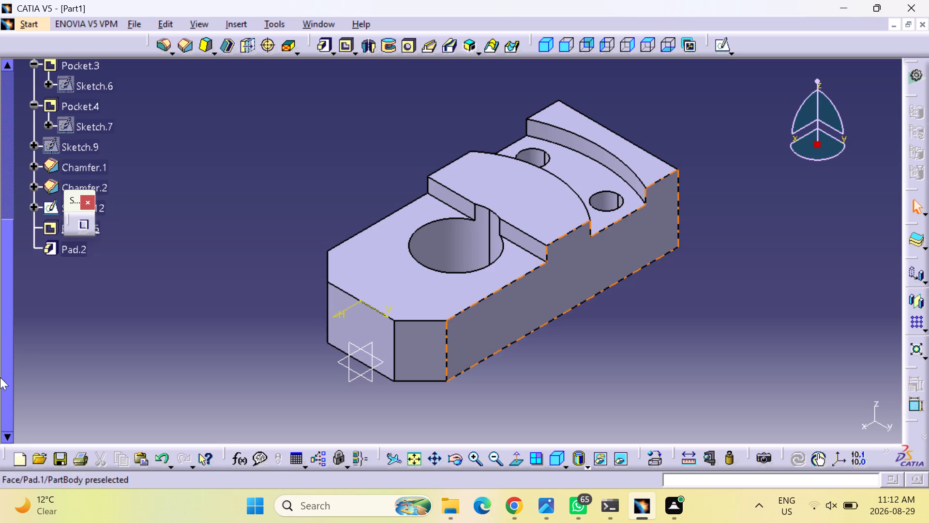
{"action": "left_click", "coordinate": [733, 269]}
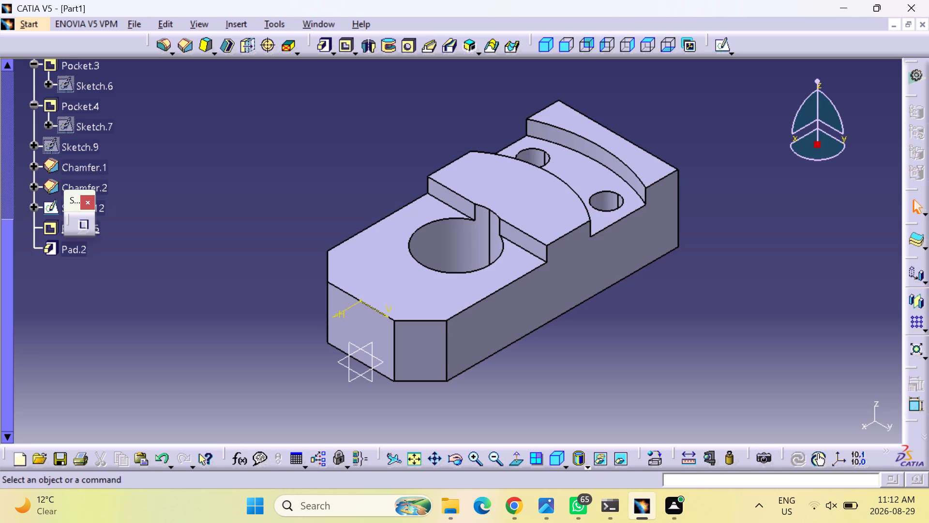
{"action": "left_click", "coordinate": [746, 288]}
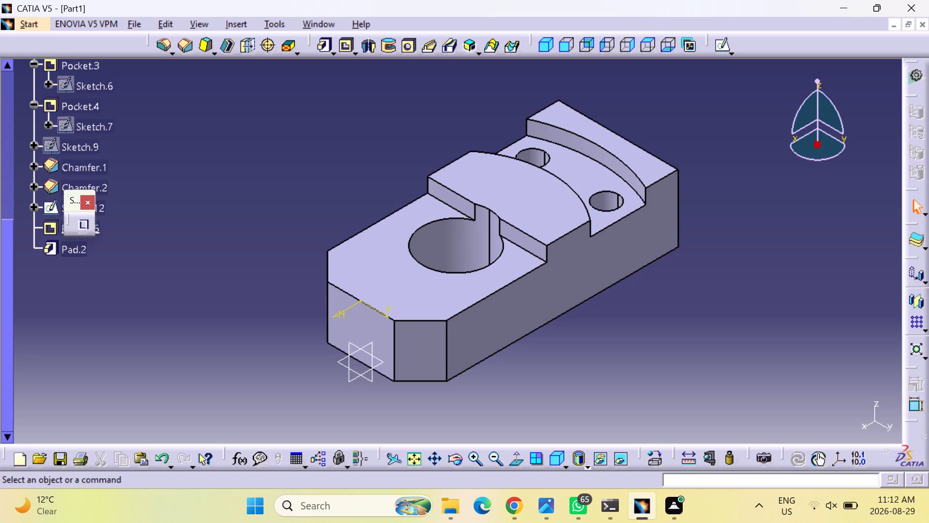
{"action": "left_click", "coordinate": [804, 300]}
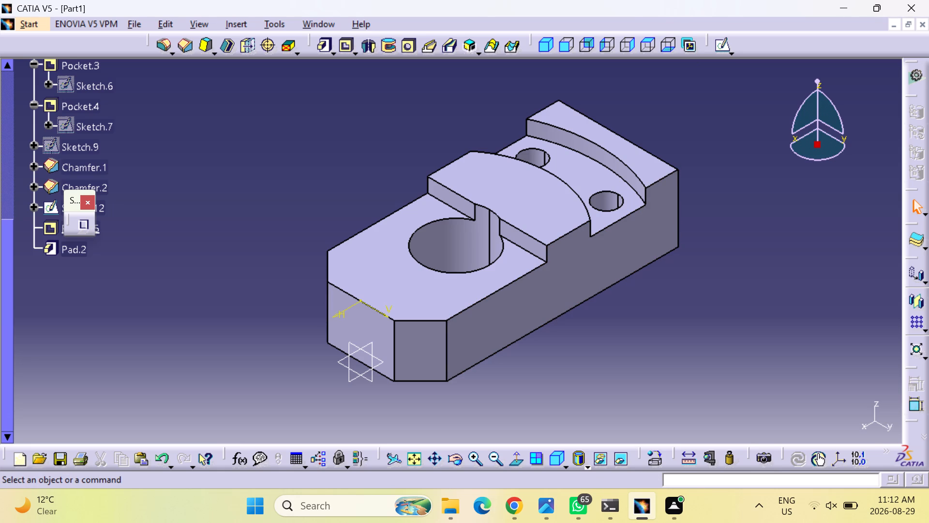
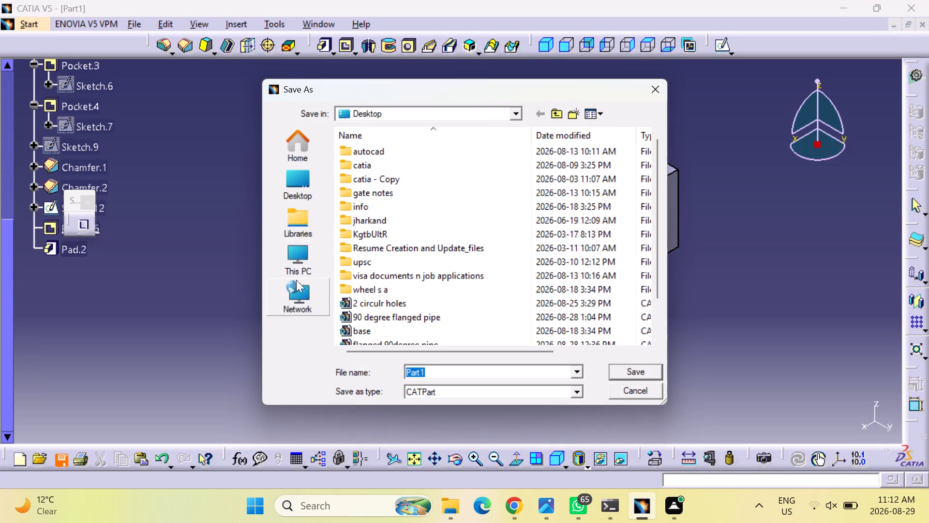
Save the part to the Desktop under the file name FORK SUPPORT BRACKET.
{"action": "left_click", "coordinate": [300, 195]}
{"action": "type", "text": "FOR"}
{"action": "type", "text": "K SUPPORT"}
{"action": "key", "text": "space"}
{"action": "type", "text": "BRACKET"}
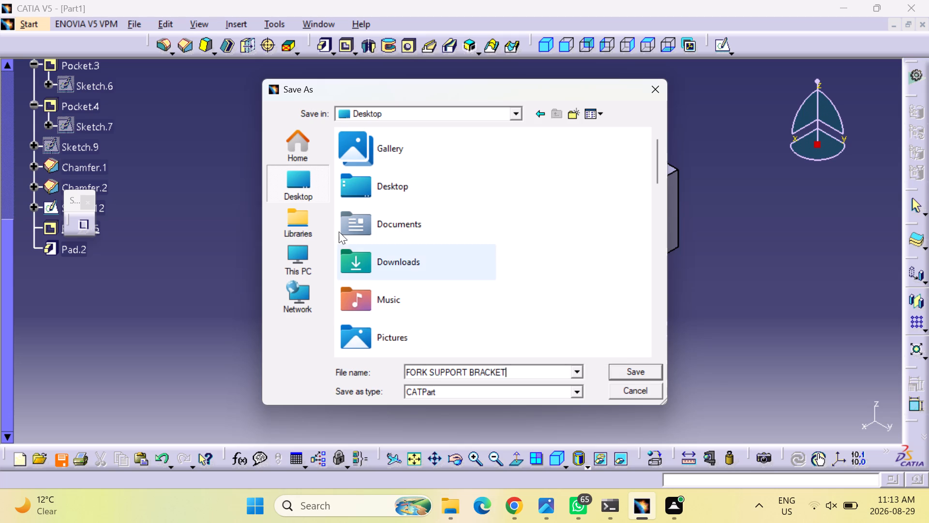
{"action": "left_click", "coordinate": [305, 185]}
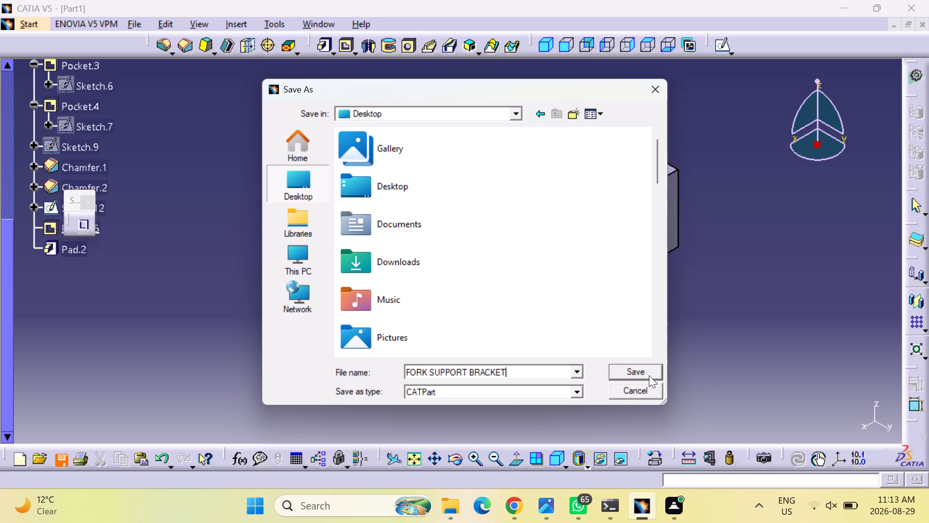
{"action": "left_click", "coordinate": [649, 375]}
{"action": "left_click", "coordinate": [608, 366]}
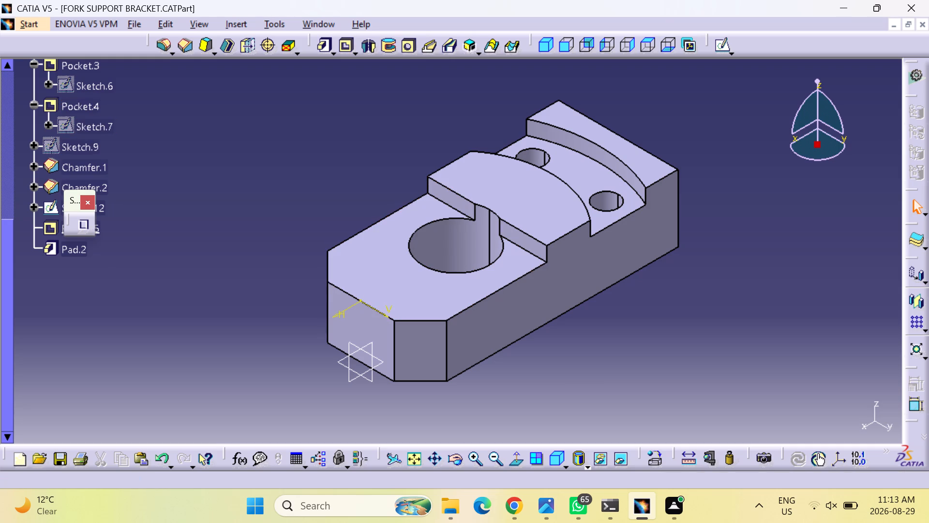
{"action": "left_click", "coordinate": [686, 319]}
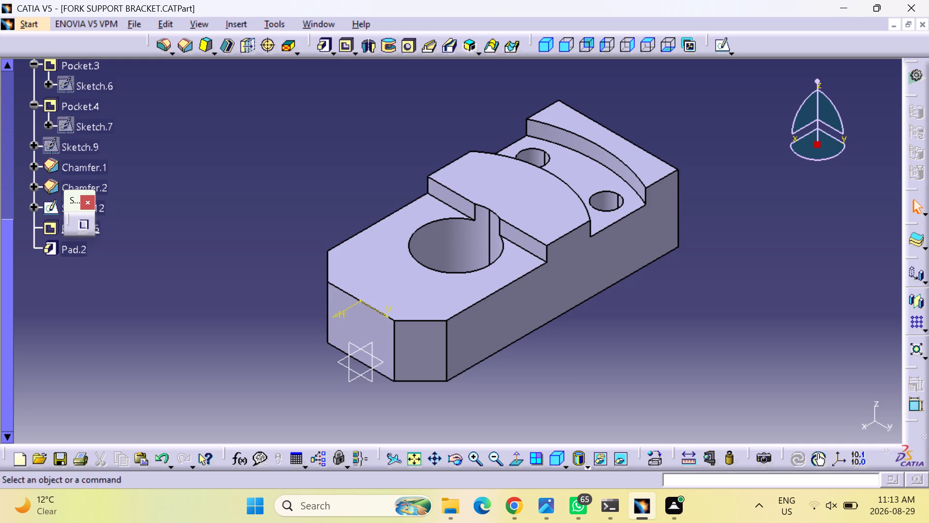
{"action": "key", "text": "ctrl+s"}
{"action": "key", "text": "ctrl+s"}
{"action": "key", "text": "ctrl+s"}
{"action": "key", "text": "ctrl+s"}
{"action": "key", "text": "ctrl+s"}
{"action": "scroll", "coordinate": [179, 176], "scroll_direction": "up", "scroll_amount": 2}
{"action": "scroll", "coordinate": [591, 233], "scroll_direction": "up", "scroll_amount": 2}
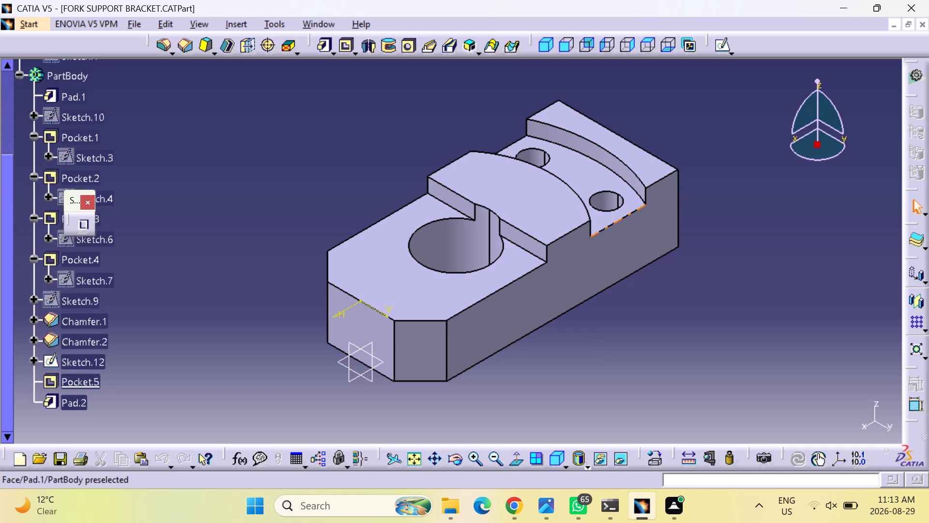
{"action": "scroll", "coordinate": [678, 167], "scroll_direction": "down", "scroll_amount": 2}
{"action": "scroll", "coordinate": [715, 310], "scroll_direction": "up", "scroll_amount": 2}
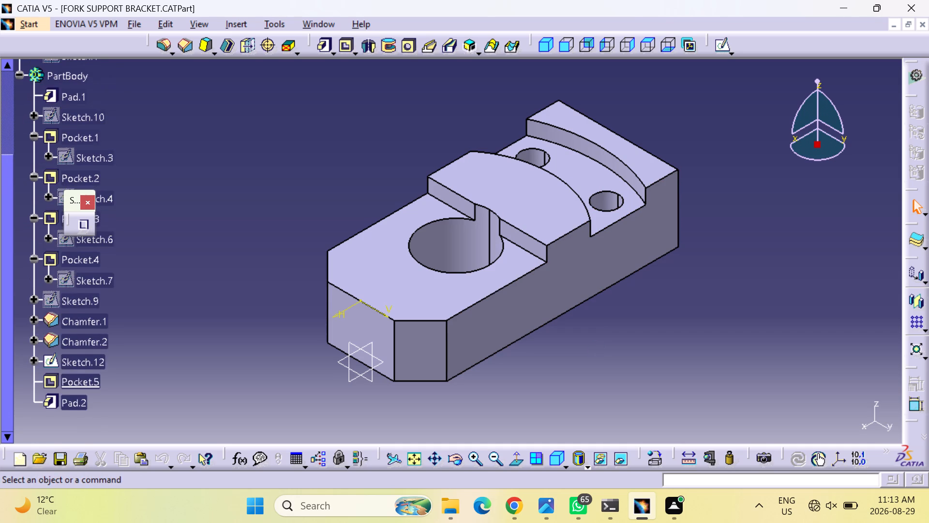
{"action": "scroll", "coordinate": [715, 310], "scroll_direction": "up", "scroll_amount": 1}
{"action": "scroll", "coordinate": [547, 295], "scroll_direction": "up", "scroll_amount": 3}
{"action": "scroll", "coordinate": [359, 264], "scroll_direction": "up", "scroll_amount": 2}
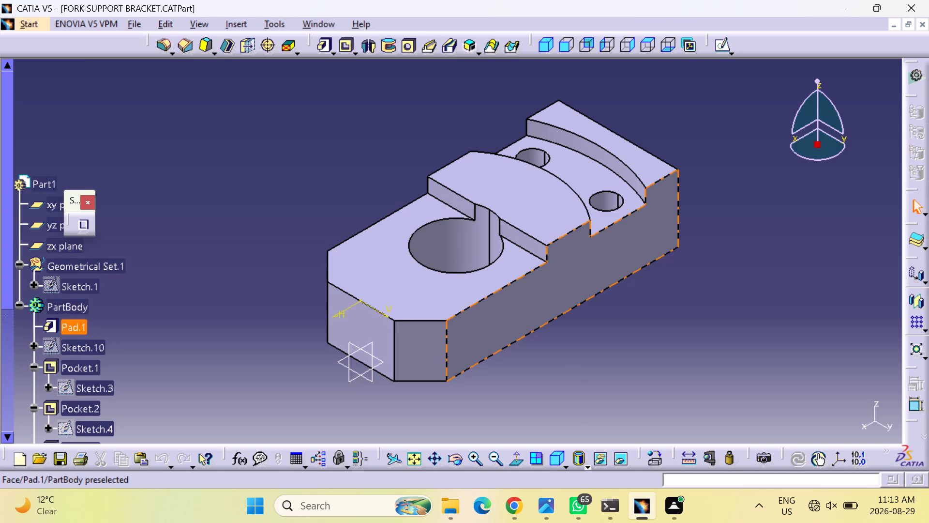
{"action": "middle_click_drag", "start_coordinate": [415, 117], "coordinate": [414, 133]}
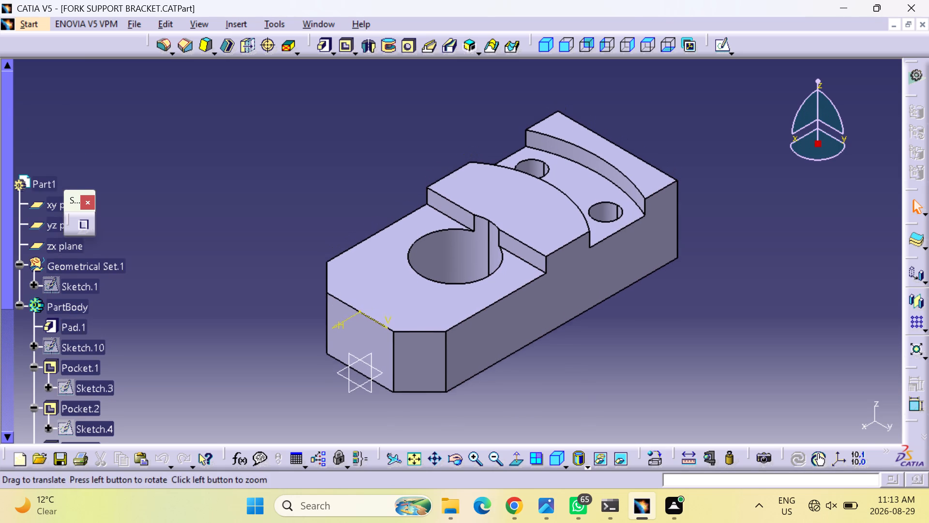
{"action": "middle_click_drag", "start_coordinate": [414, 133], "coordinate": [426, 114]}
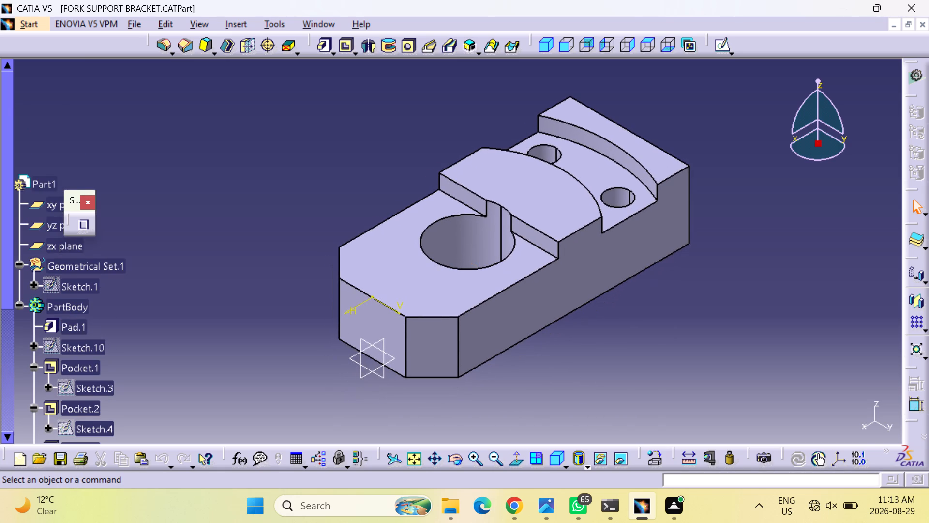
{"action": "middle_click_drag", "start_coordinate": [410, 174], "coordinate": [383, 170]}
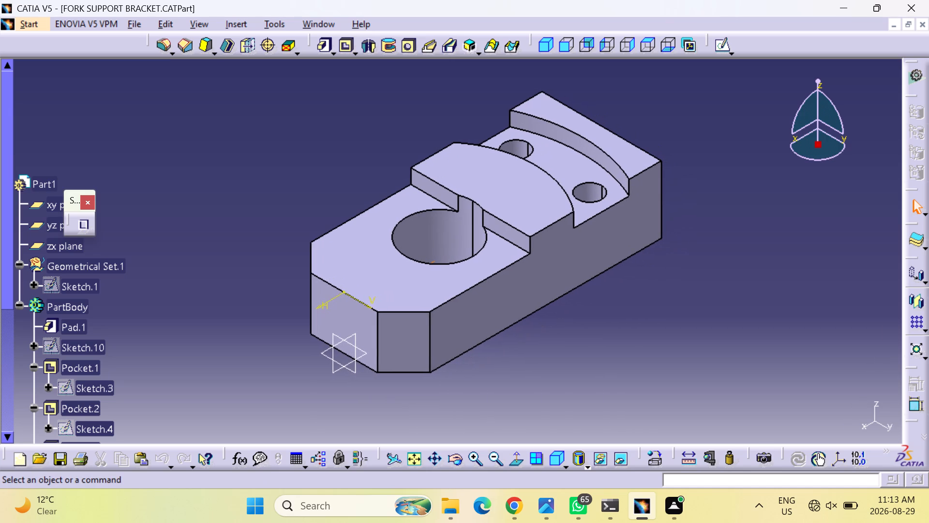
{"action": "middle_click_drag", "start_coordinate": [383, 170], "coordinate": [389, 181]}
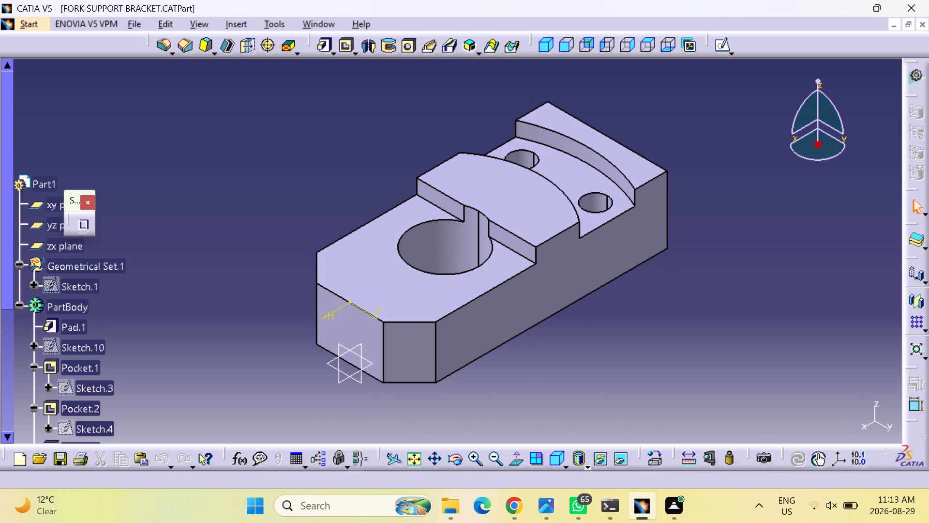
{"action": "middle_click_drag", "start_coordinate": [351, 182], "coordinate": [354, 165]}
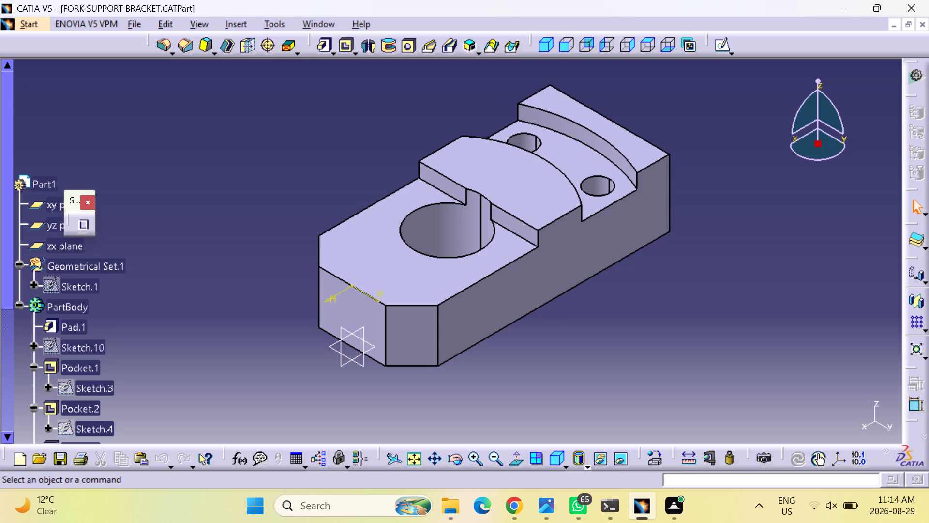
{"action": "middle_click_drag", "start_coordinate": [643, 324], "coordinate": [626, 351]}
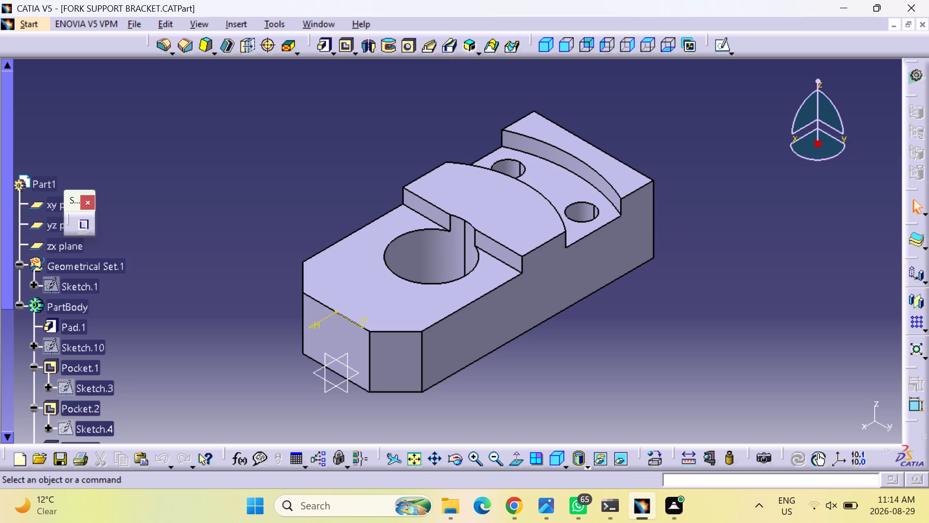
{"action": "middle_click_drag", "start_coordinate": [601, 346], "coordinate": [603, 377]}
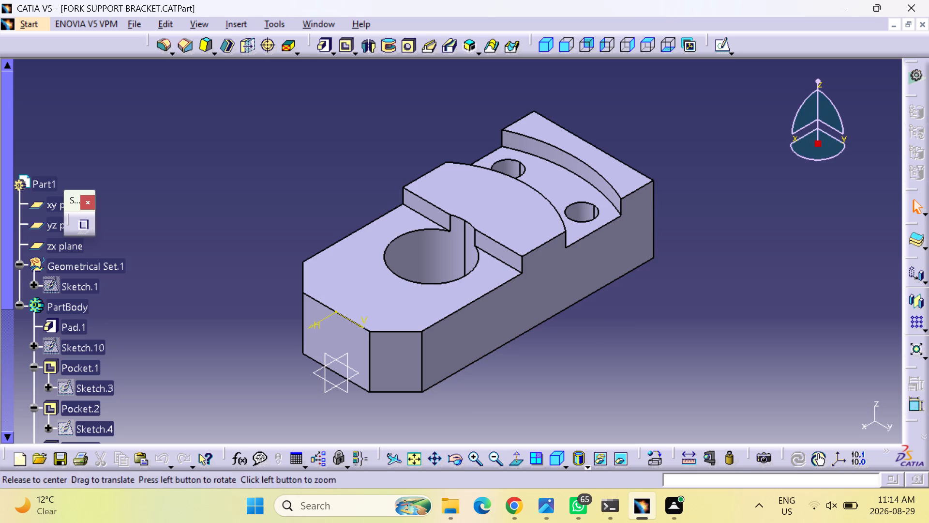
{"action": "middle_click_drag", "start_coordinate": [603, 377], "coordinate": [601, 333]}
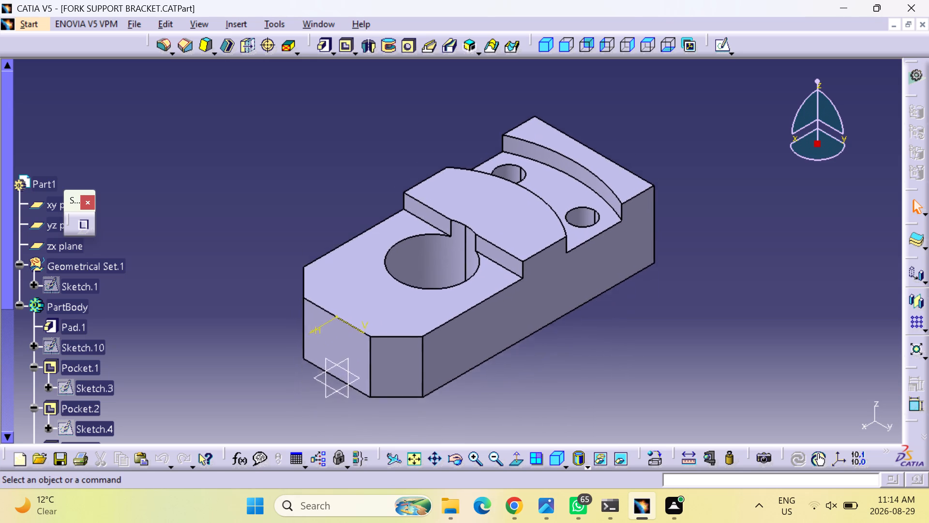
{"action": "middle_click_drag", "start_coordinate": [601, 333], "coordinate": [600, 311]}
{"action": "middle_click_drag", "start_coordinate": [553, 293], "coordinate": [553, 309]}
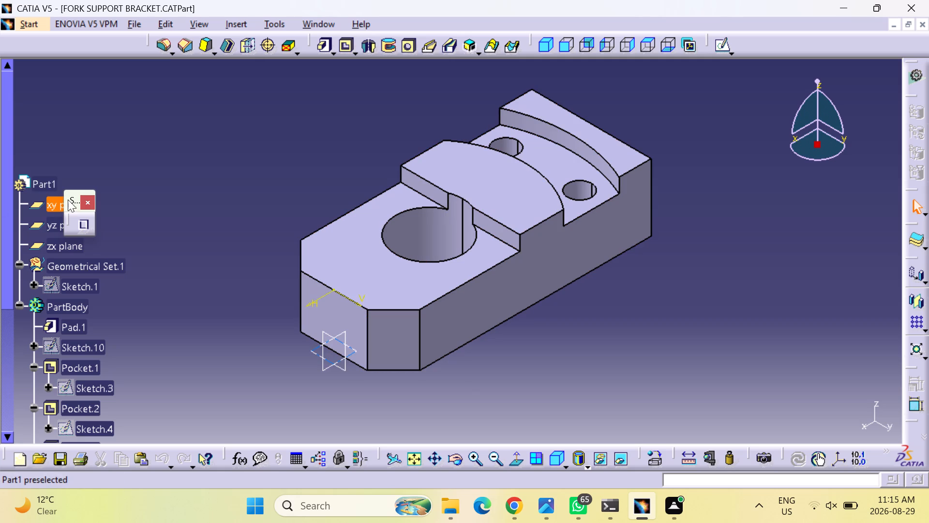
Move the small floating toolbar away from the specification tree so it no longer covers the plane entries.
{"action": "left_click_drag", "start_coordinate": [71, 197], "coordinate": [156, 127]}
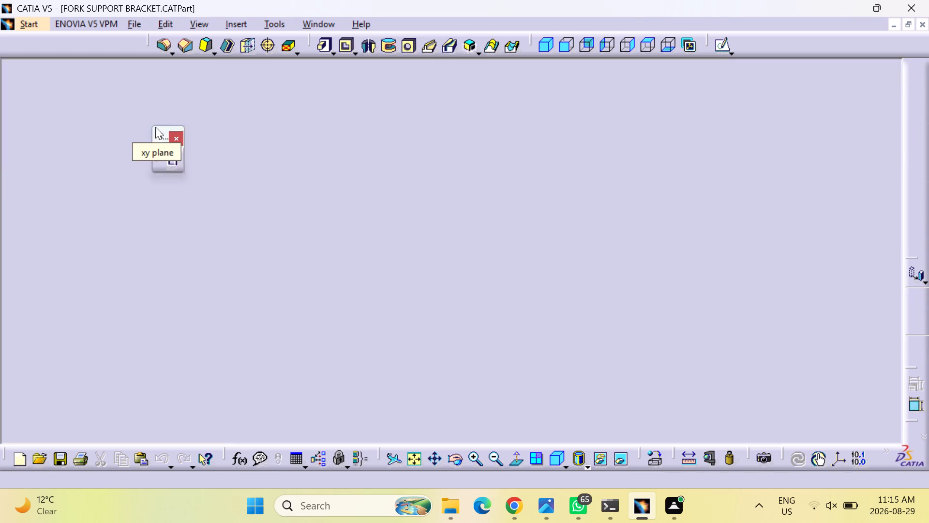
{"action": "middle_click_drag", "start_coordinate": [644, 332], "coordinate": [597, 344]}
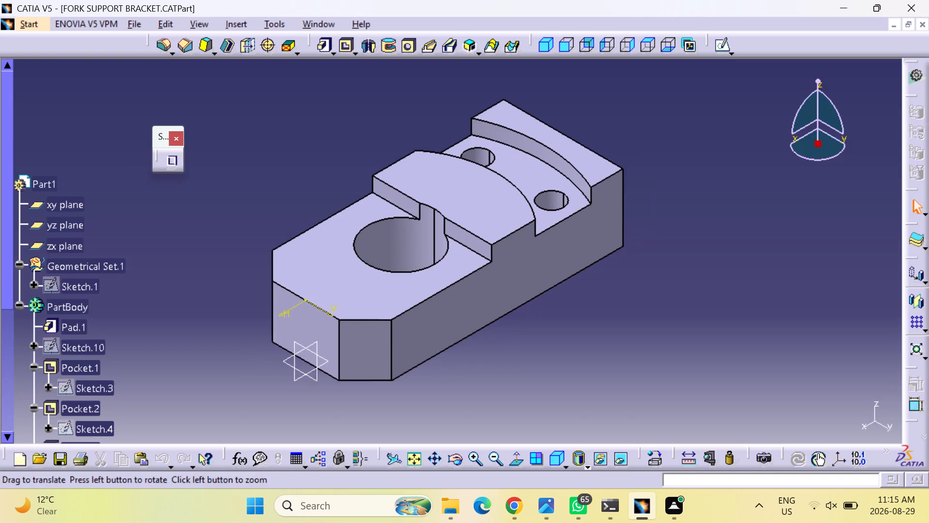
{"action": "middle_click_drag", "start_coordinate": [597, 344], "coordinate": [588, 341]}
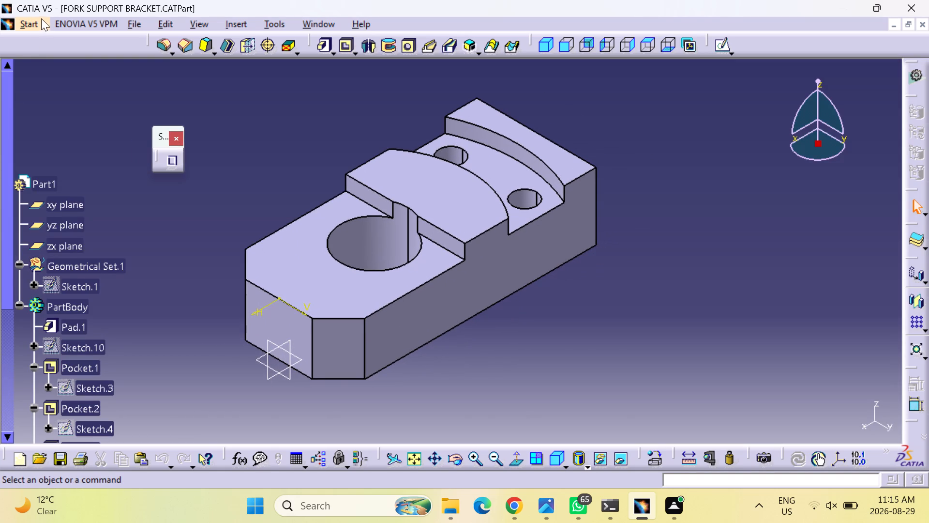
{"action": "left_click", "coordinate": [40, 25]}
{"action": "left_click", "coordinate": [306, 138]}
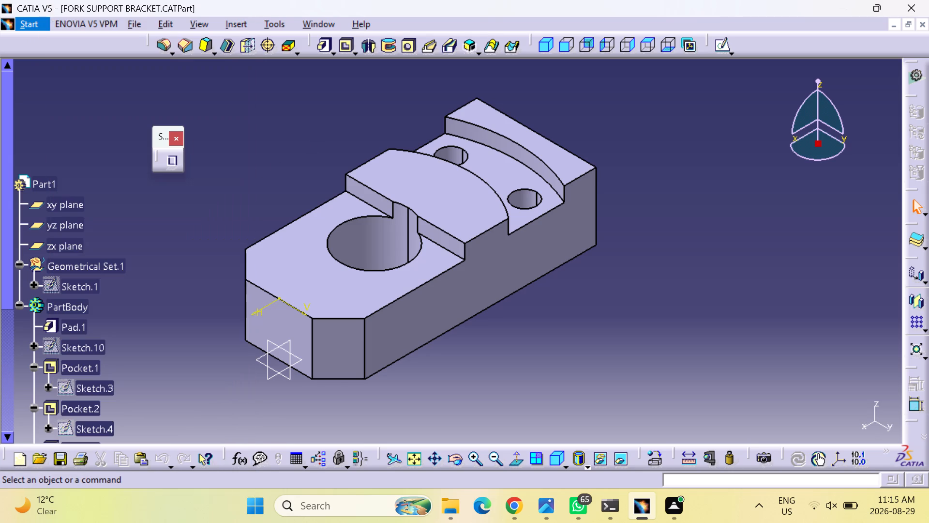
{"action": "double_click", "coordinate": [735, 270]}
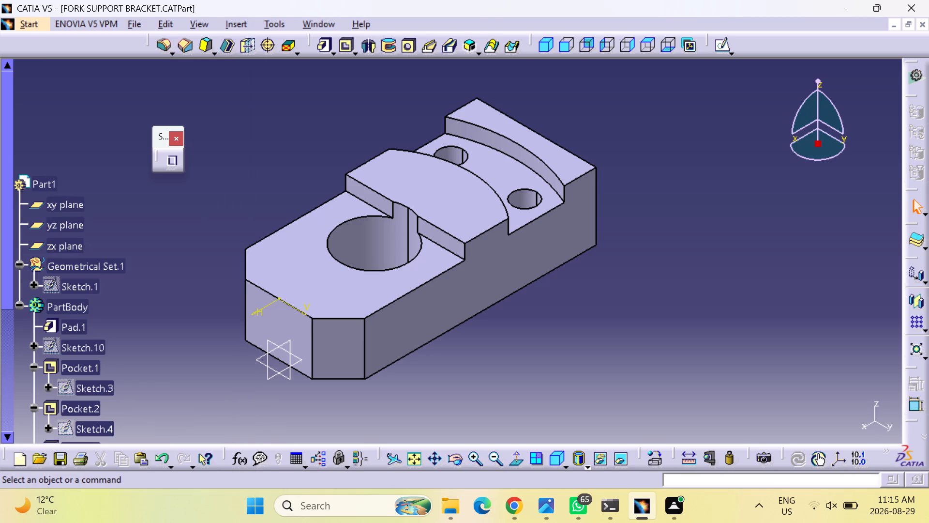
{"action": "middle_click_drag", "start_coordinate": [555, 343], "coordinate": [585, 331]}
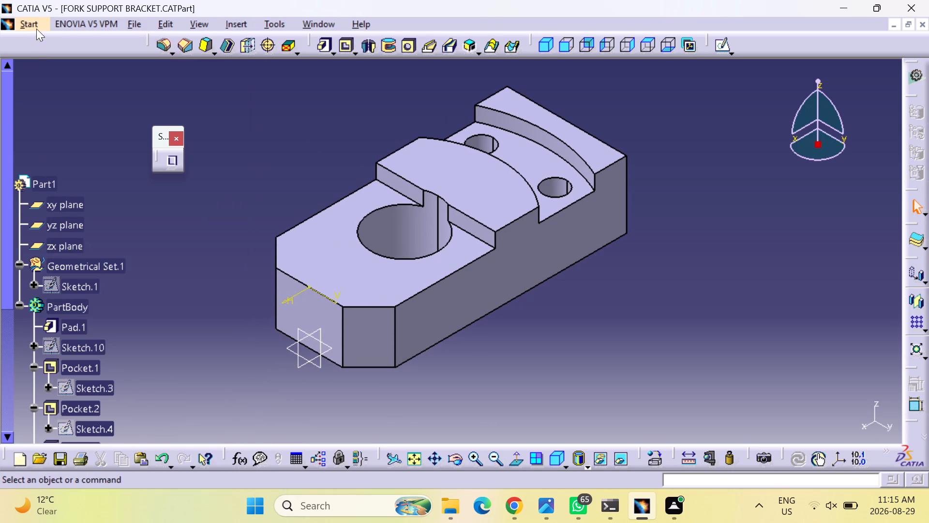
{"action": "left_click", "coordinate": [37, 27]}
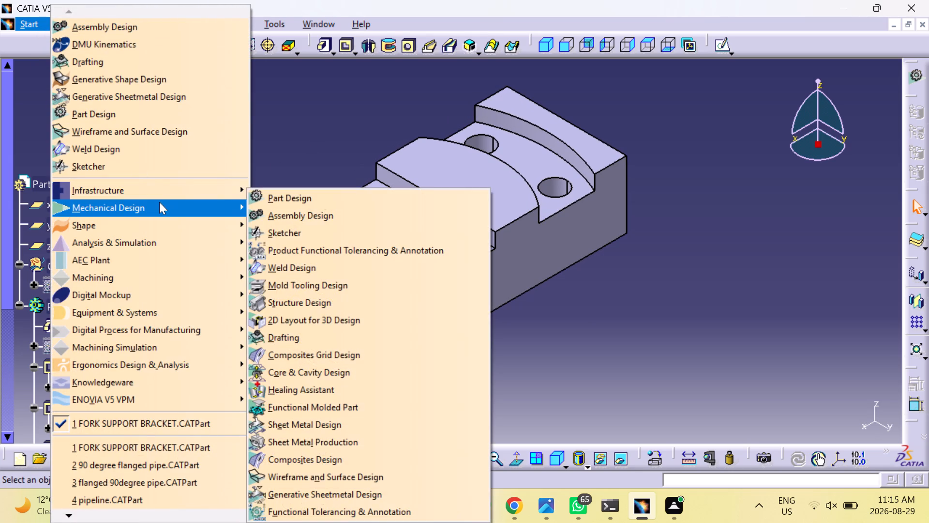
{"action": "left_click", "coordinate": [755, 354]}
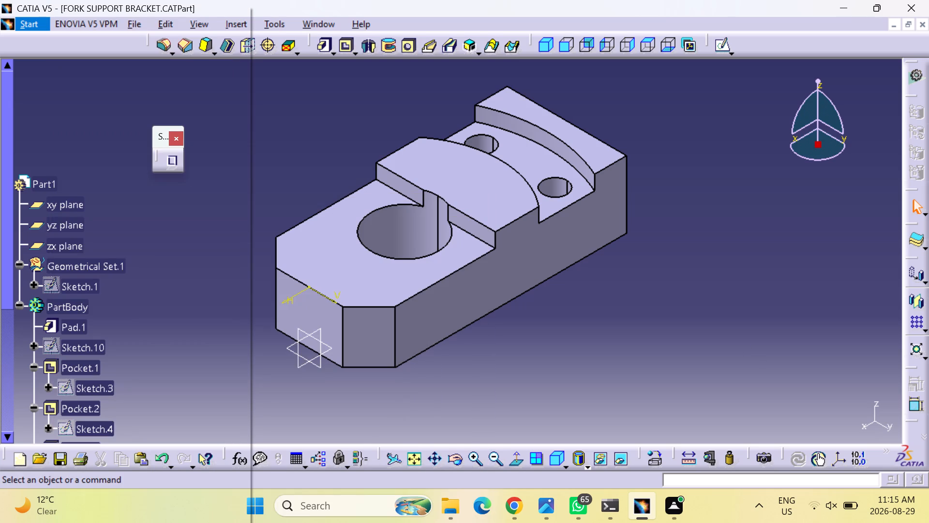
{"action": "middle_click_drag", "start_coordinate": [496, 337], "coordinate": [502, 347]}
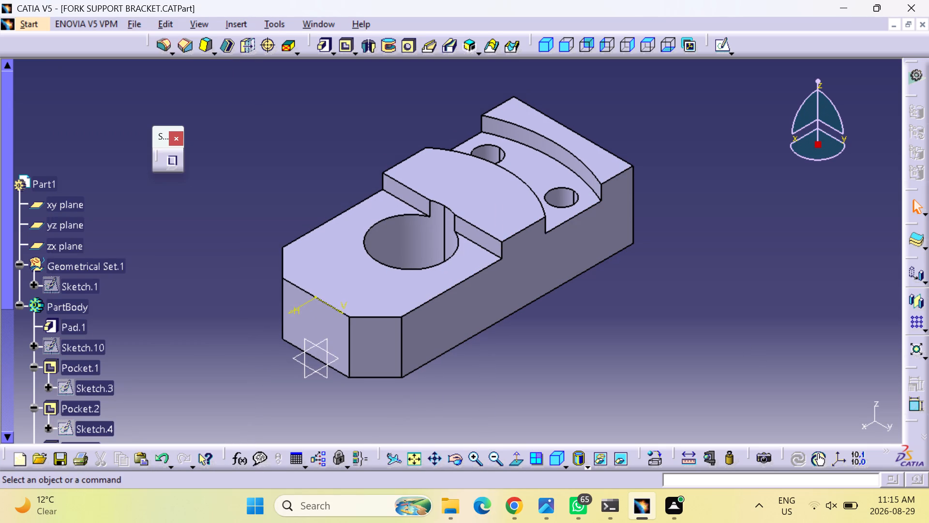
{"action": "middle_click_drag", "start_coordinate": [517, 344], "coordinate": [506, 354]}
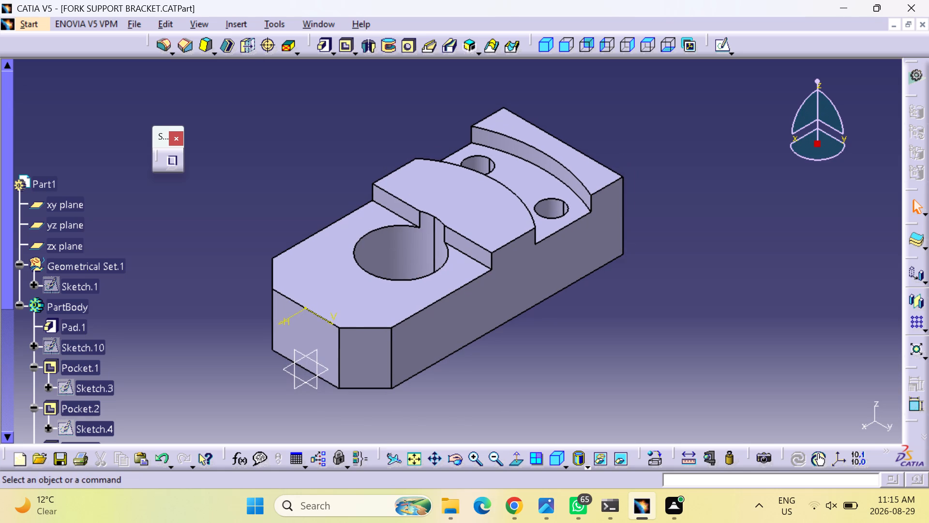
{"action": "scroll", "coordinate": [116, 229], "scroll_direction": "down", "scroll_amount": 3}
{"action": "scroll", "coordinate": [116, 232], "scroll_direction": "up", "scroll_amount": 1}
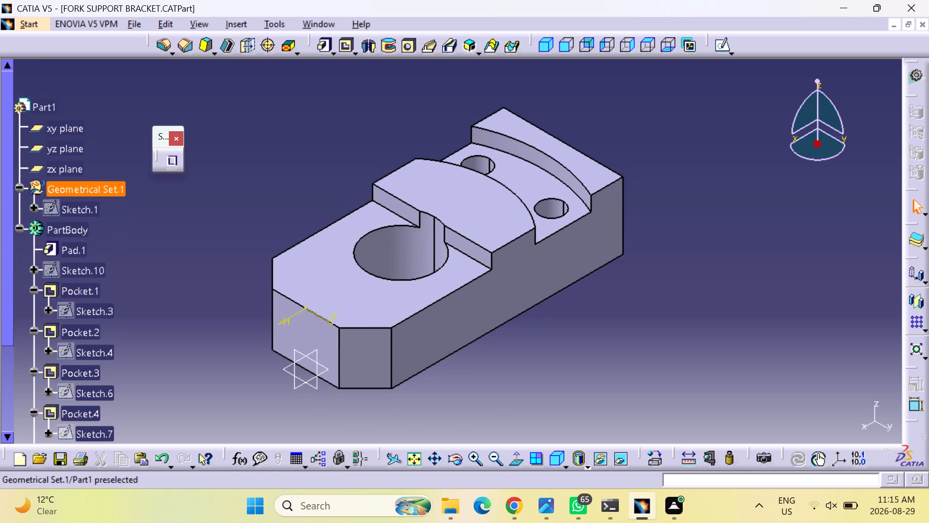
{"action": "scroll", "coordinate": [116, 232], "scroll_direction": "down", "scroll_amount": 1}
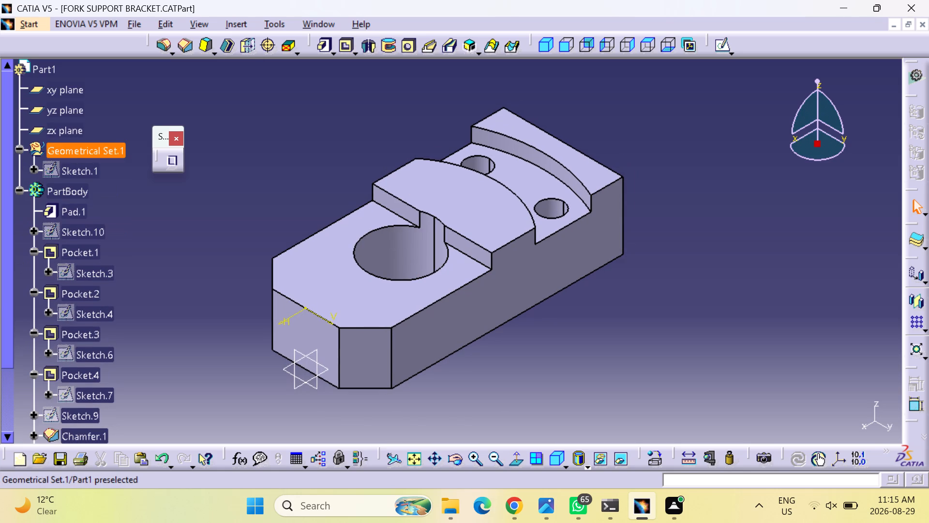
Start a new drawing of the fork support bracket in the Drafting workbench.
{"action": "left_click", "coordinate": [44, 24]}
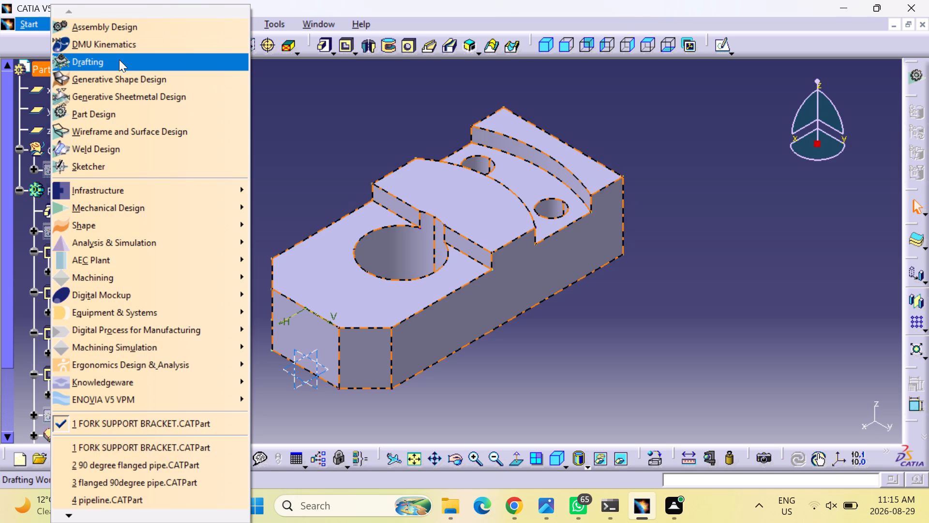
{"action": "left_click", "coordinate": [119, 60]}
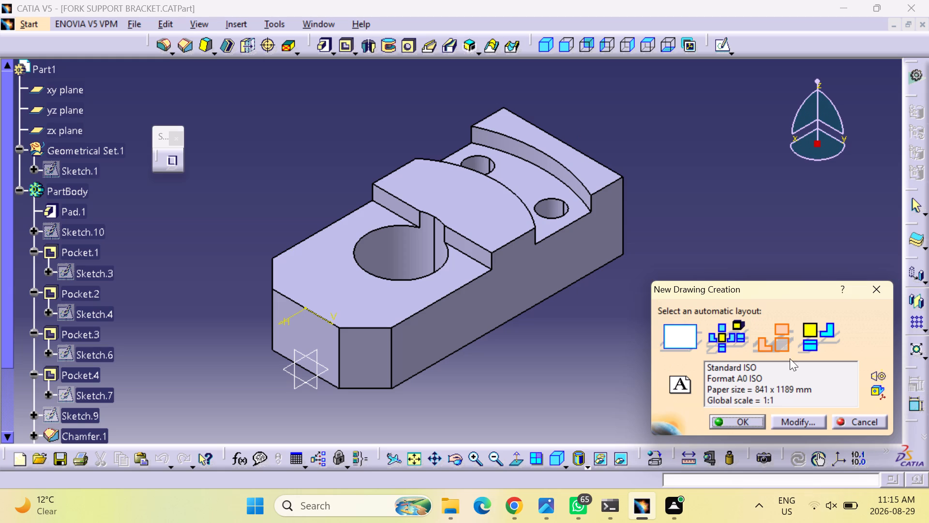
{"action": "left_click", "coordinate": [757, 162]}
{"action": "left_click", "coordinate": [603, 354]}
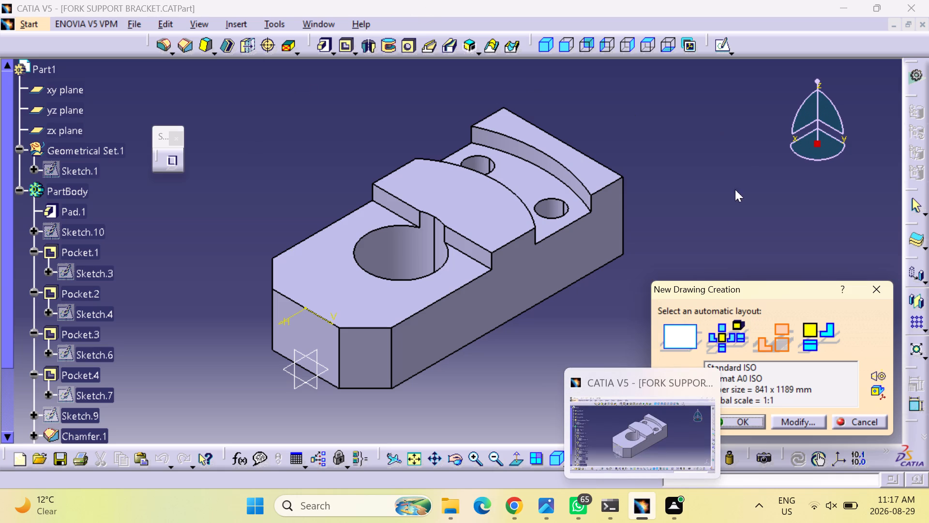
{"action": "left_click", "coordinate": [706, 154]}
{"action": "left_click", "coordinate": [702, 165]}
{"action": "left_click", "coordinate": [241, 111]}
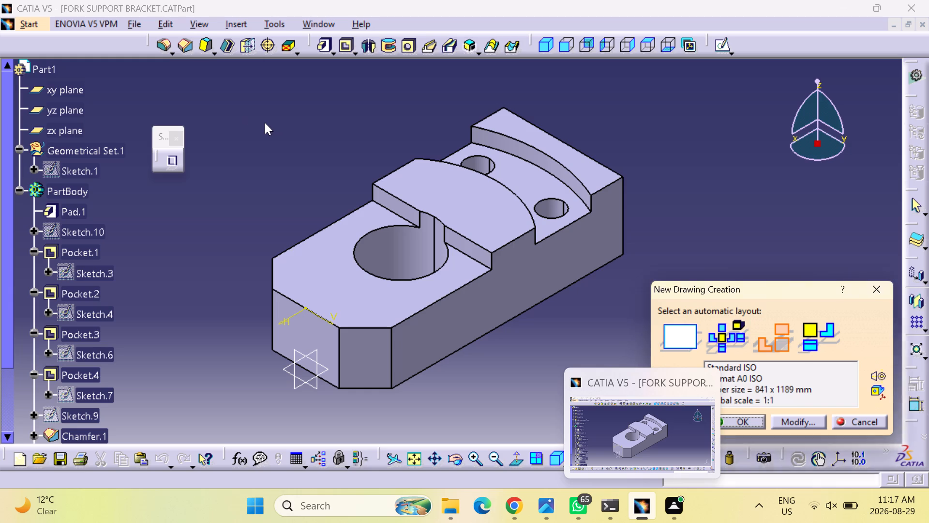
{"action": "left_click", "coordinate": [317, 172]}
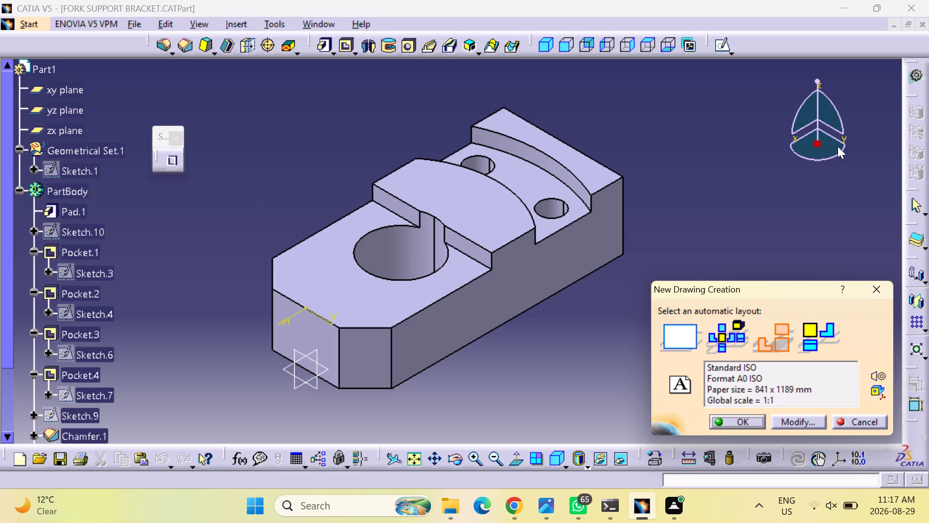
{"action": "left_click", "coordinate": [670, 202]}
Create the drawing on an A3 ISO landscape sheet using the automatic layout with front, top and left views.
{"action": "left_click", "coordinate": [672, 339]}
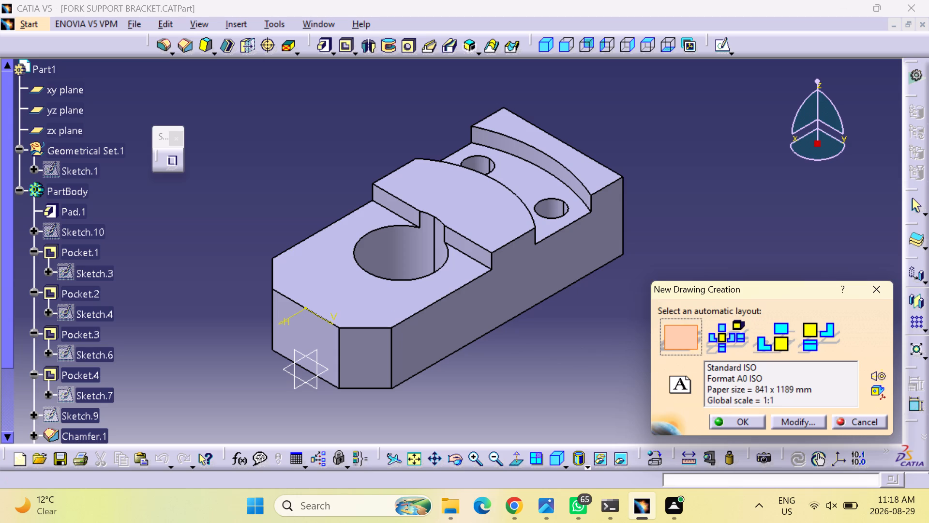
{"action": "left_click", "coordinate": [680, 329]}
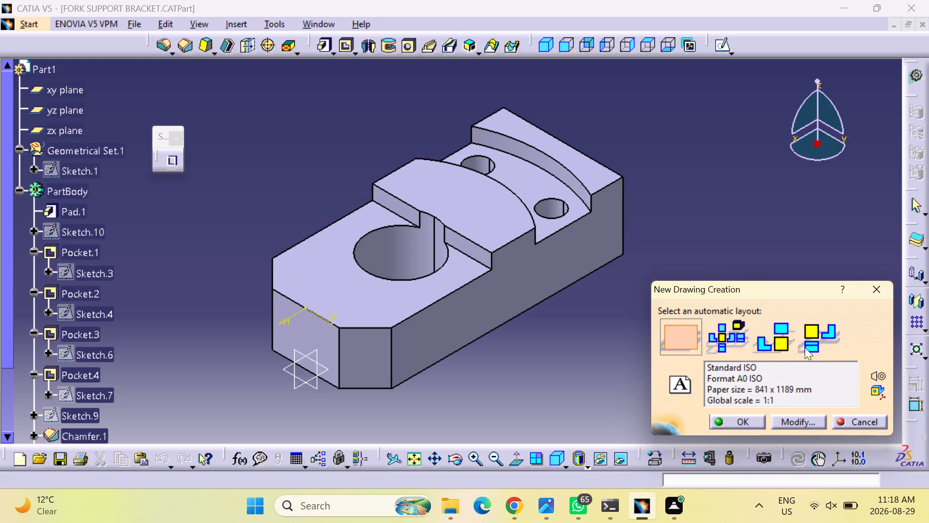
{"action": "left_click", "coordinate": [814, 337]}
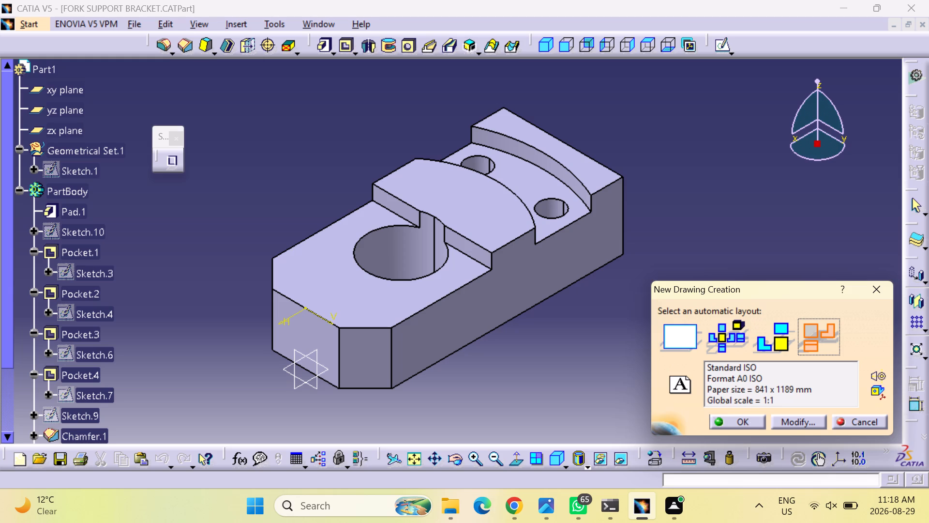
{"action": "left_click", "coordinate": [780, 419]}
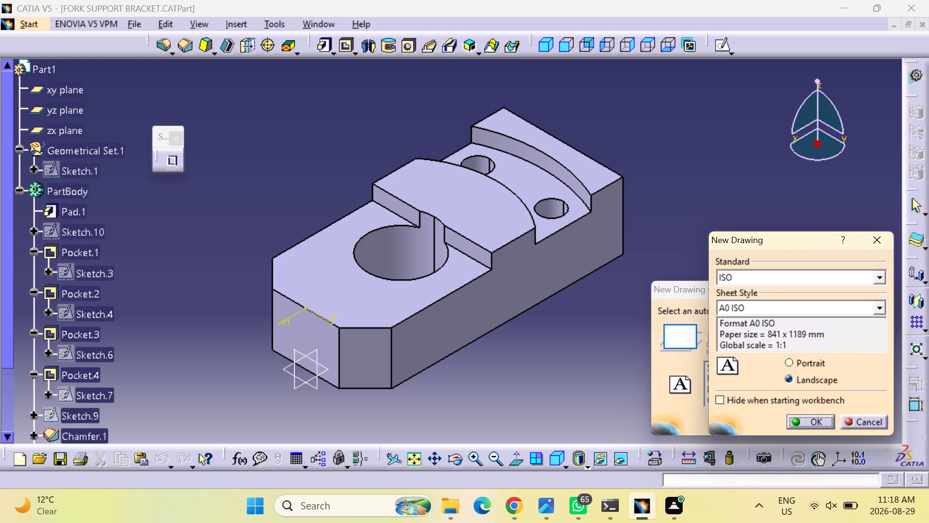
{"action": "left_click", "coordinate": [749, 306]}
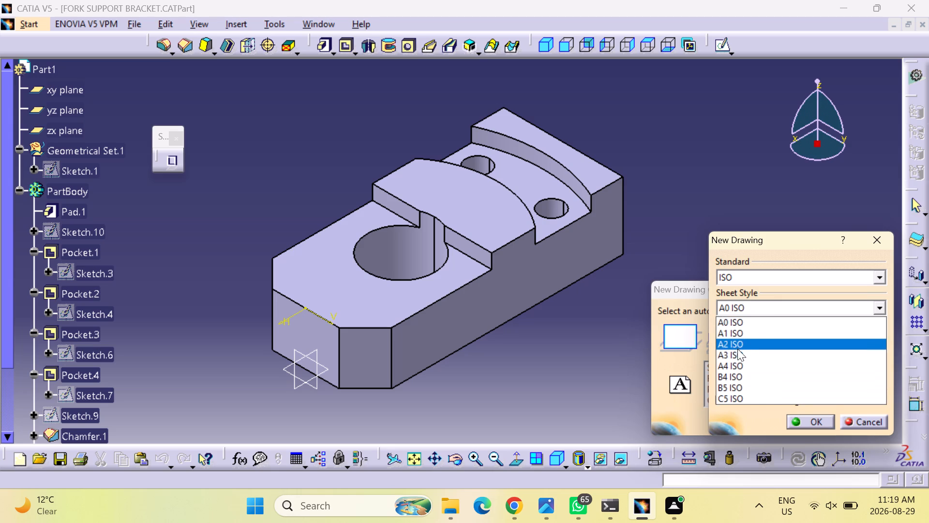
{"action": "left_click", "coordinate": [736, 352]}
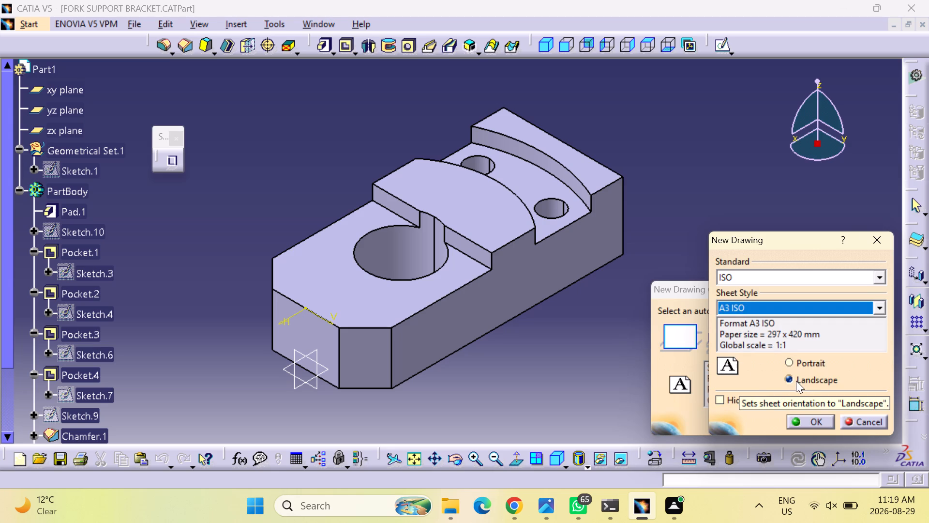
{"action": "left_click", "coordinate": [811, 415]}
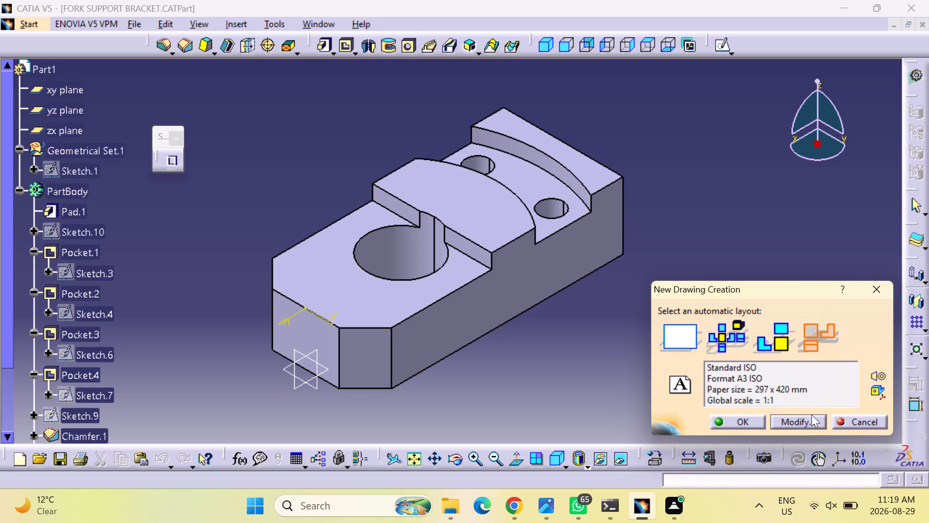
{"action": "left_click", "coordinate": [747, 422]}
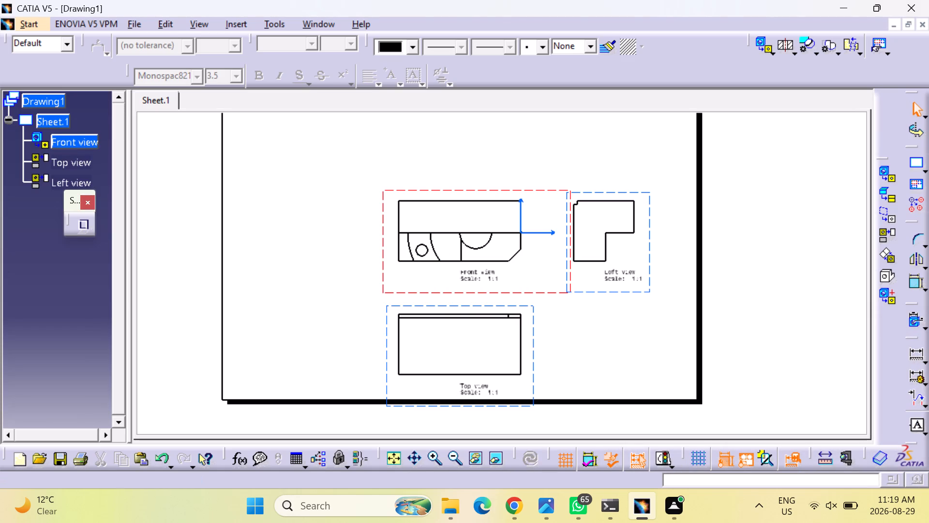
Move the front view, together with its linked top and left views, close to the sheet's upper-left corner.
{"action": "middle_click_drag", "start_coordinate": [428, 255], "coordinate": [398, 239]}
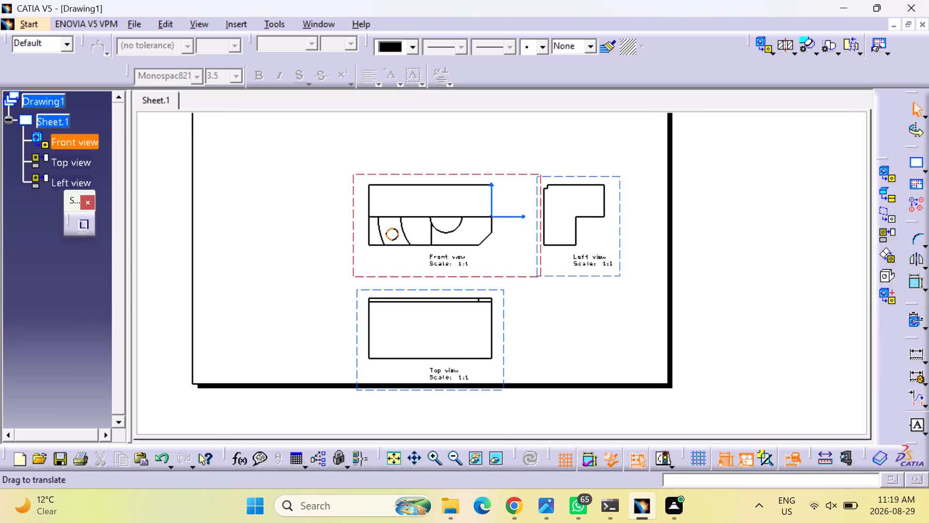
{"action": "middle_click_drag", "start_coordinate": [398, 239], "coordinate": [438, 272]}
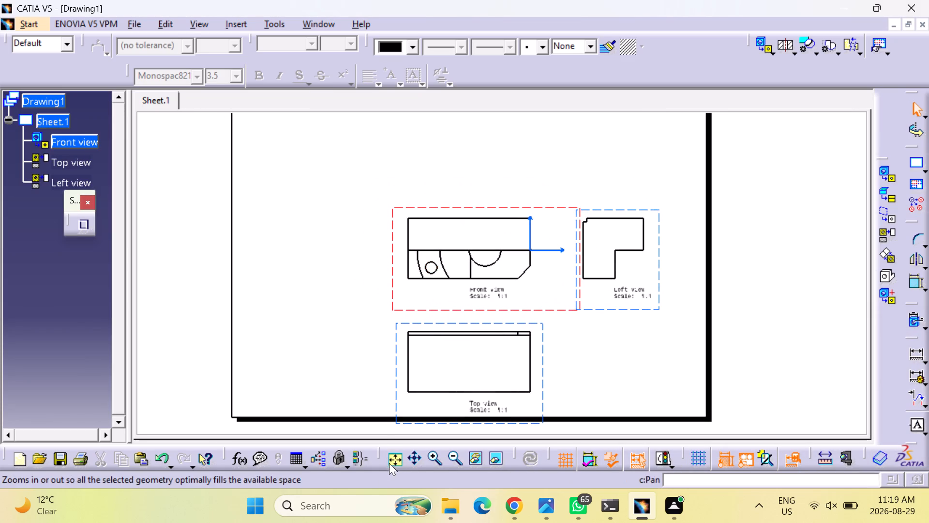
{"action": "left_click", "coordinate": [390, 458]}
{"action": "left_click_drag", "start_coordinate": [440, 324], "coordinate": [434, 321]}
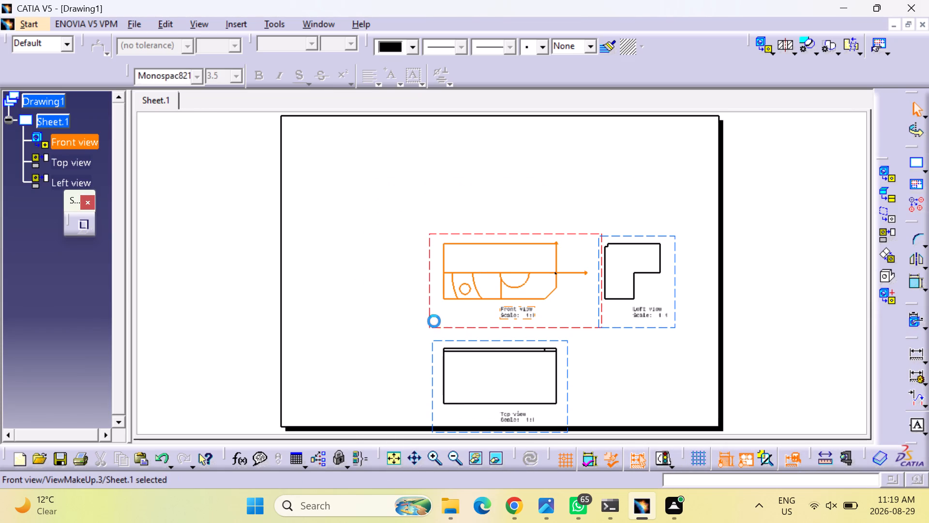
{"action": "left_click_drag", "start_coordinate": [434, 321], "coordinate": [411, 304]}
{"action": "left_click_drag", "start_coordinate": [443, 314], "coordinate": [429, 307]}
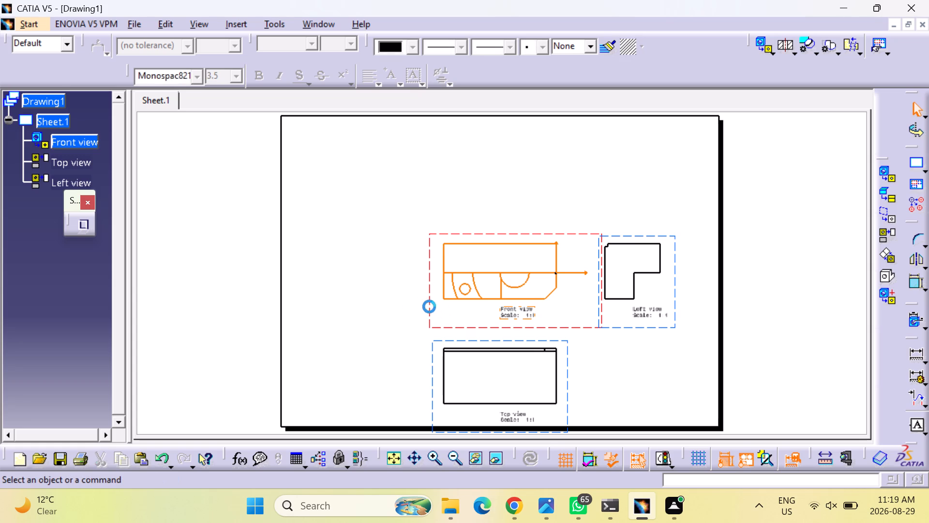
{"action": "left_click_drag", "start_coordinate": [429, 307], "coordinate": [424, 304]}
{"action": "left_click", "coordinate": [422, 303]}
{"action": "left_click", "coordinate": [429, 281]}
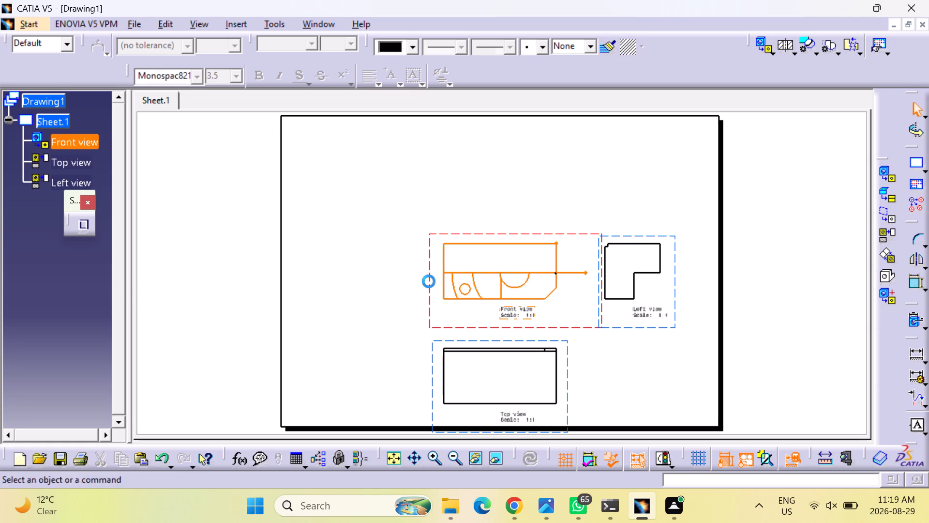
{"action": "left_click_drag", "start_coordinate": [439, 234], "coordinate": [439, 233]}
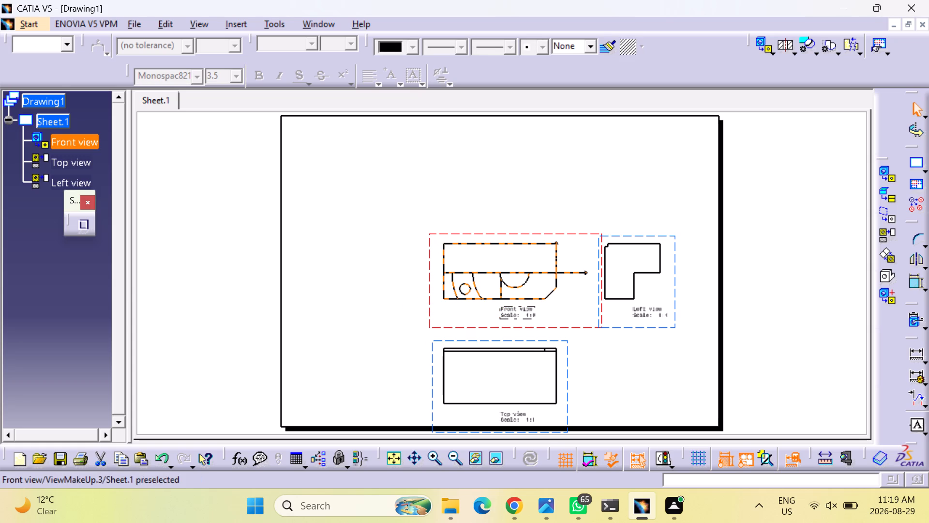
{"action": "left_click_drag", "start_coordinate": [439, 233], "coordinate": [346, 156]}
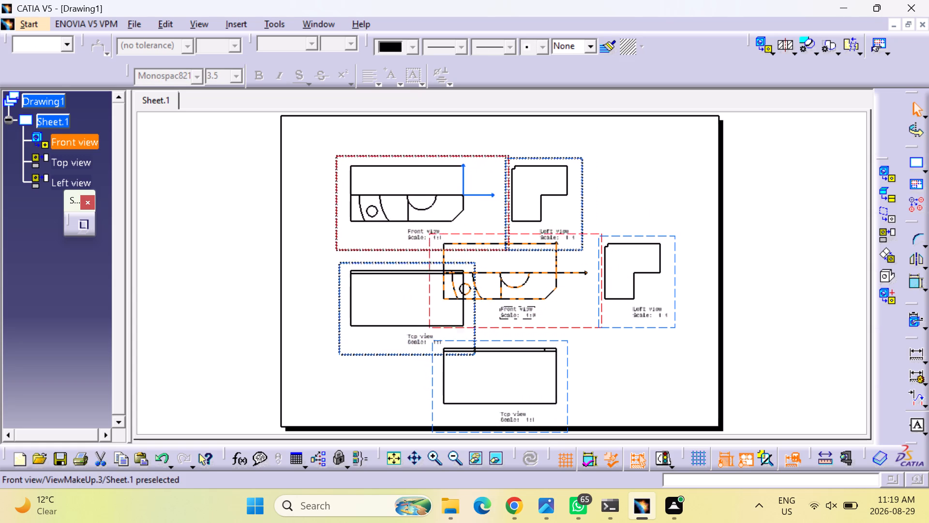
{"action": "left_click_drag", "start_coordinate": [346, 156], "coordinate": [341, 149]}
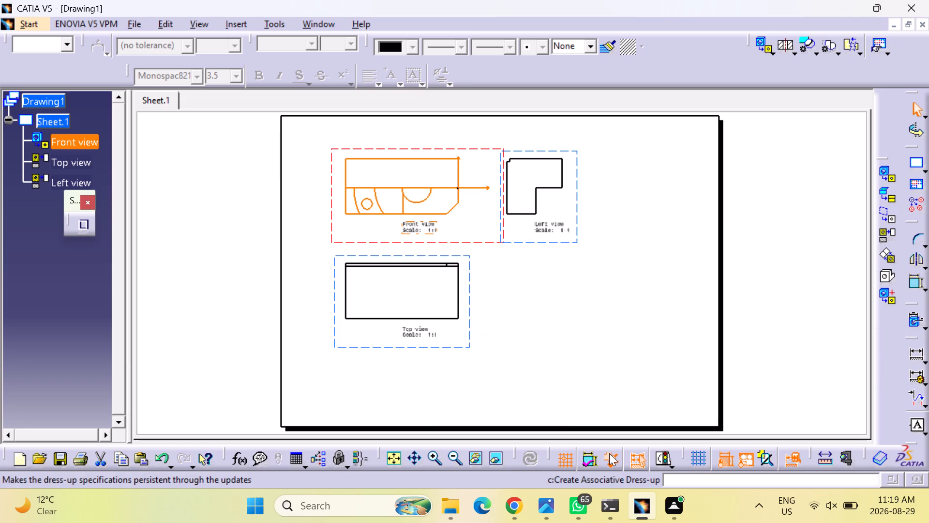
{"action": "left_click_drag", "start_coordinate": [333, 148], "coordinate": [314, 143]}
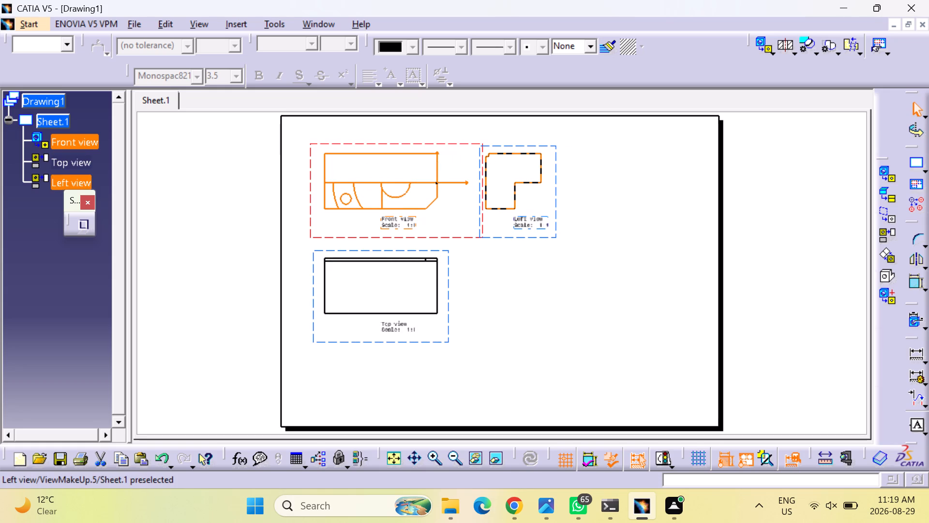
Move the left view slightly away from the front view so that their frames do not overlap.
{"action": "left_click_drag", "start_coordinate": [551, 238], "coordinate": [546, 236]}
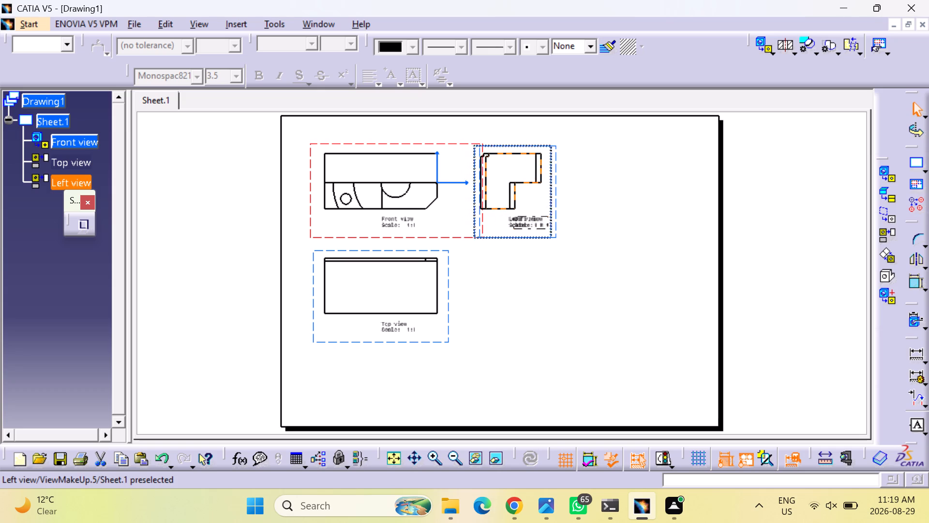
{"action": "left_click_drag", "start_coordinate": [546, 236], "coordinate": [554, 233]}
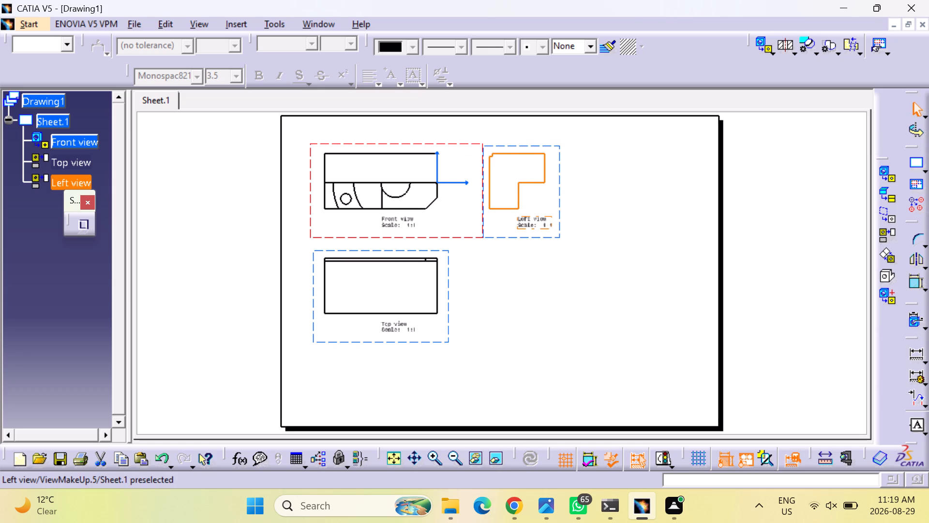
{"action": "left_click_drag", "start_coordinate": [546, 238], "coordinate": [548, 232]}
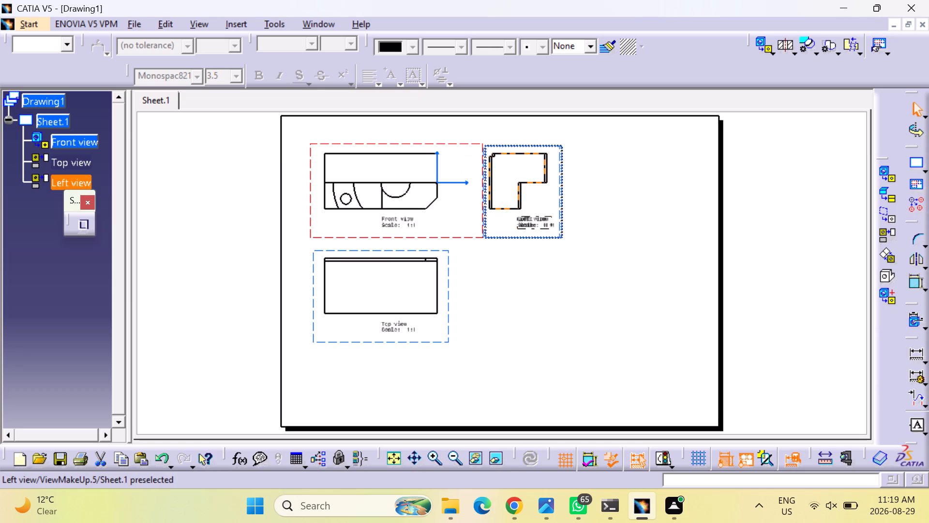
{"action": "left_click_drag", "start_coordinate": [548, 232], "coordinate": [549, 224]}
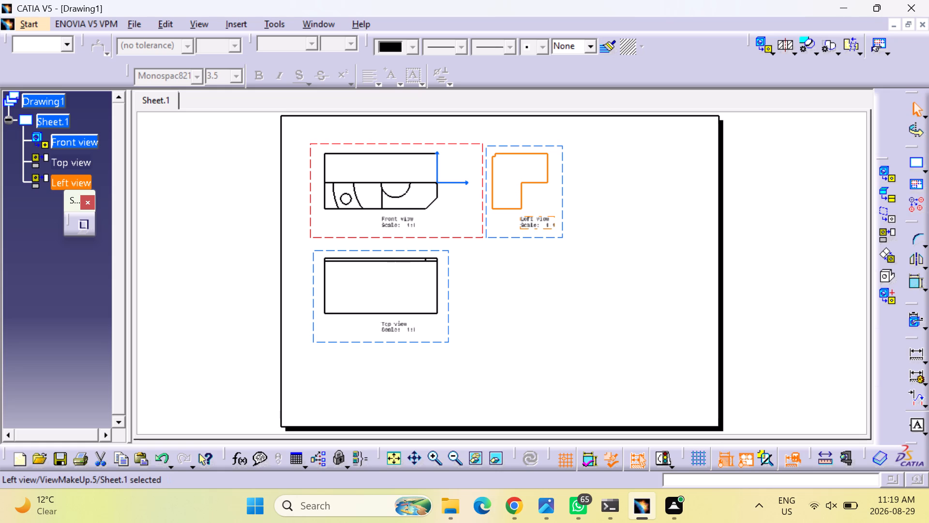
{"action": "left_click", "coordinate": [518, 329]}
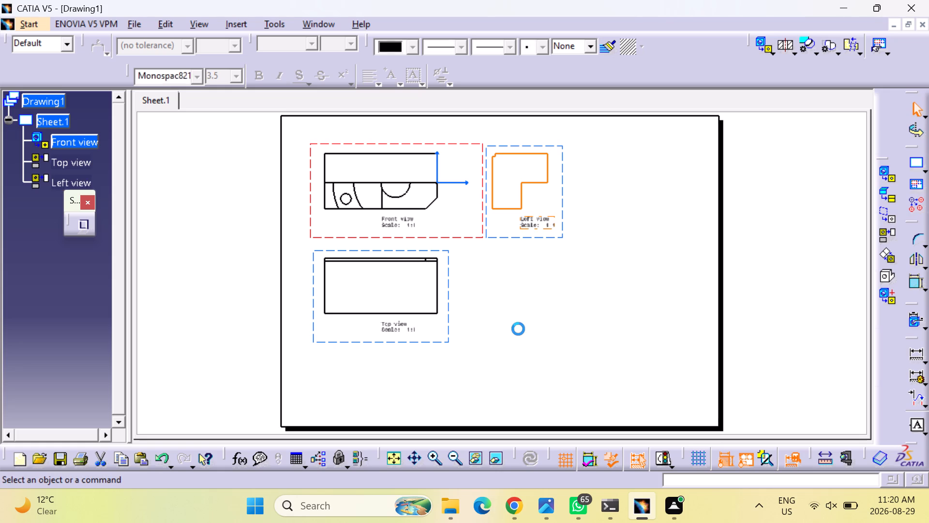
{"action": "left_click", "coordinate": [537, 332]}
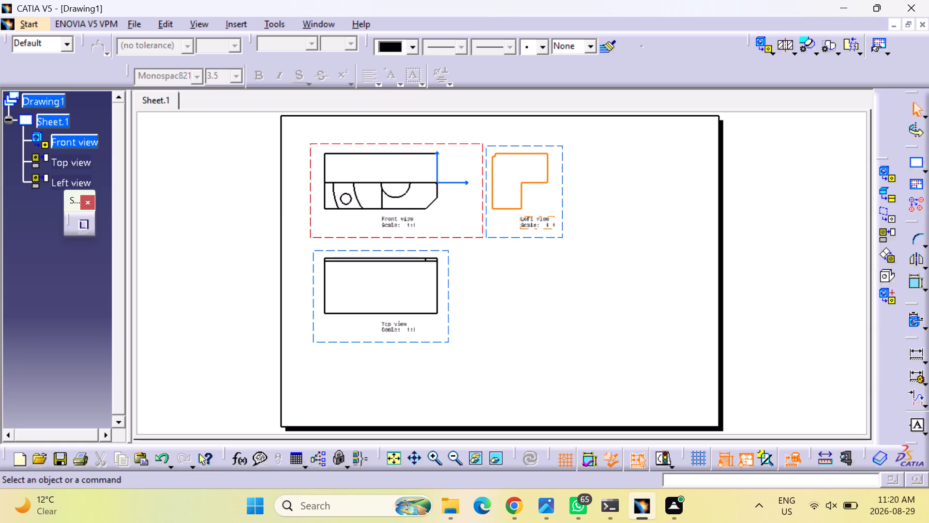
Shift the front view's name and scale label sideways beneath the view, toward its chamfered corner.
{"action": "left_click_drag", "start_coordinate": [388, 221], "coordinate": [379, 225]}
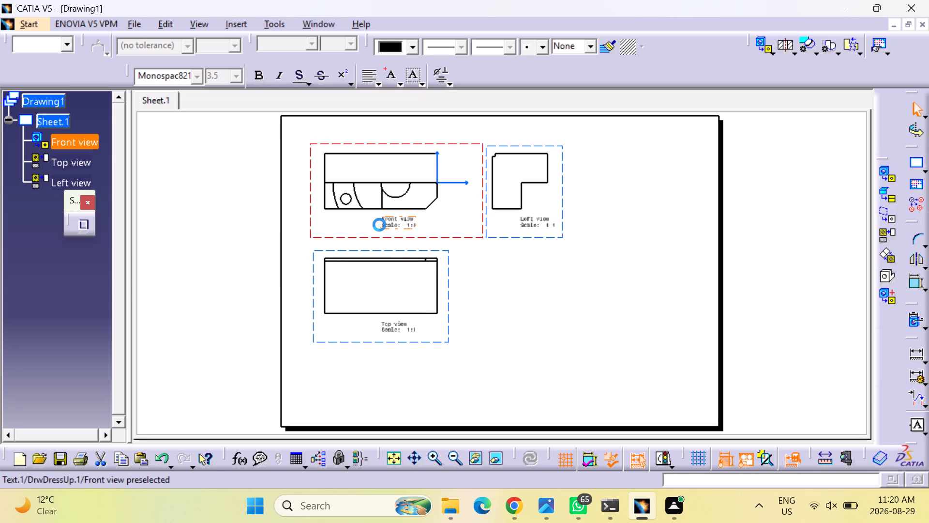
{"action": "left_click_drag", "start_coordinate": [379, 225], "coordinate": [388, 227]}
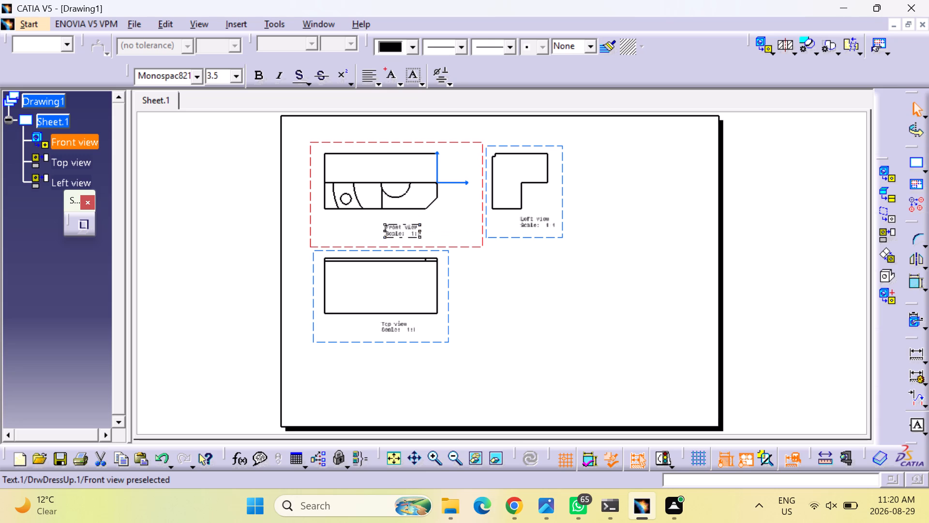
{"action": "left_click_drag", "start_coordinate": [388, 227], "coordinate": [398, 225]}
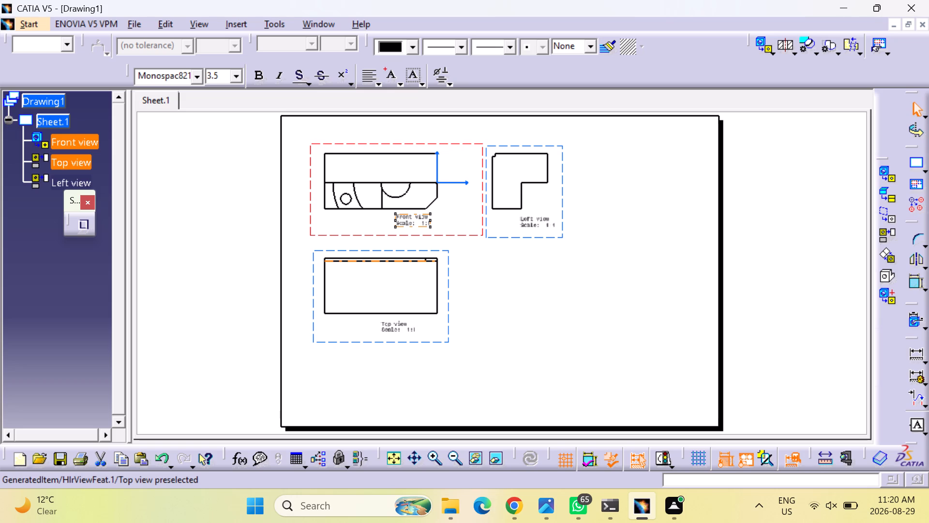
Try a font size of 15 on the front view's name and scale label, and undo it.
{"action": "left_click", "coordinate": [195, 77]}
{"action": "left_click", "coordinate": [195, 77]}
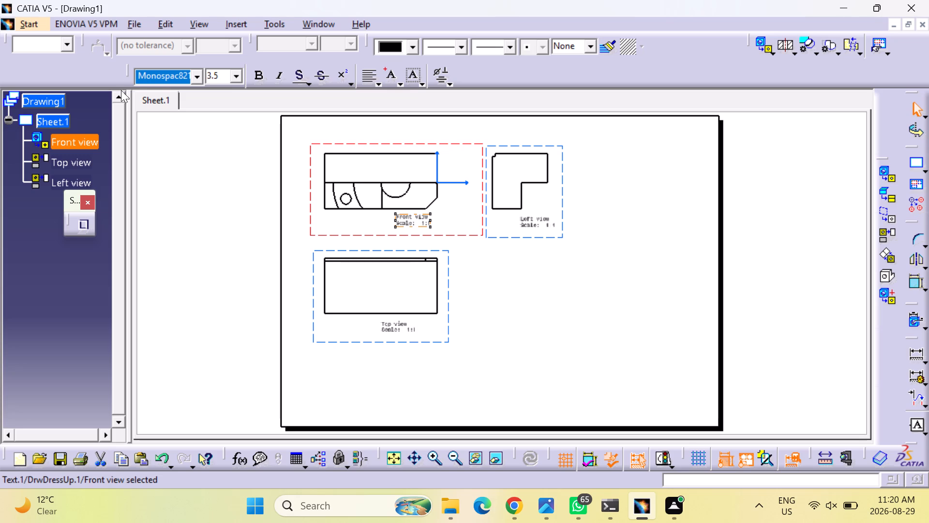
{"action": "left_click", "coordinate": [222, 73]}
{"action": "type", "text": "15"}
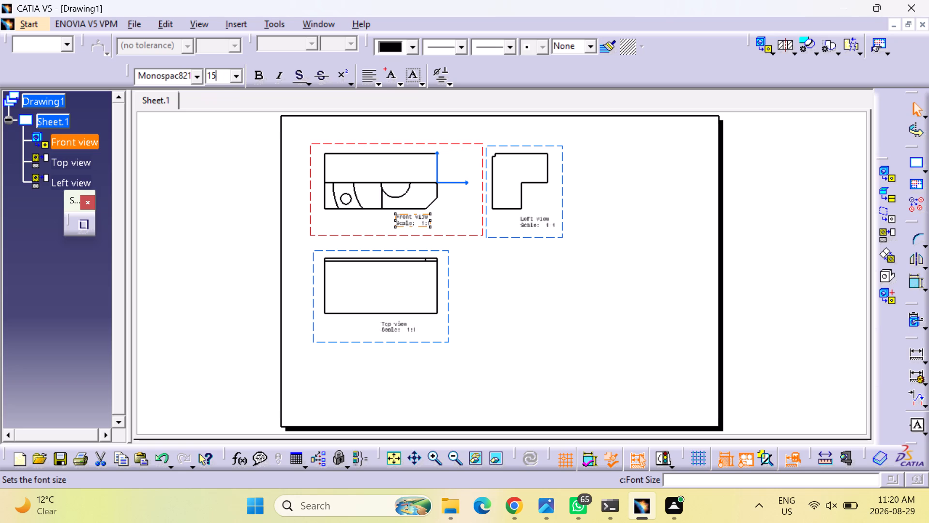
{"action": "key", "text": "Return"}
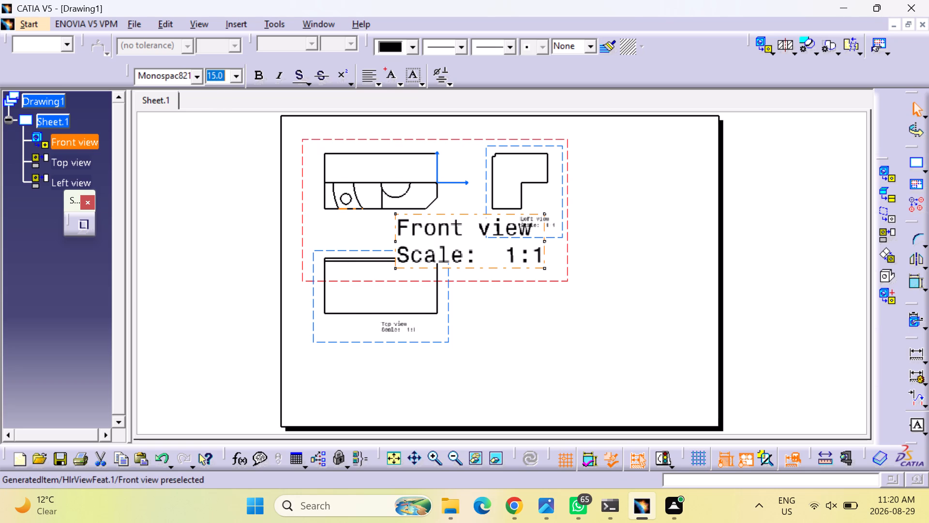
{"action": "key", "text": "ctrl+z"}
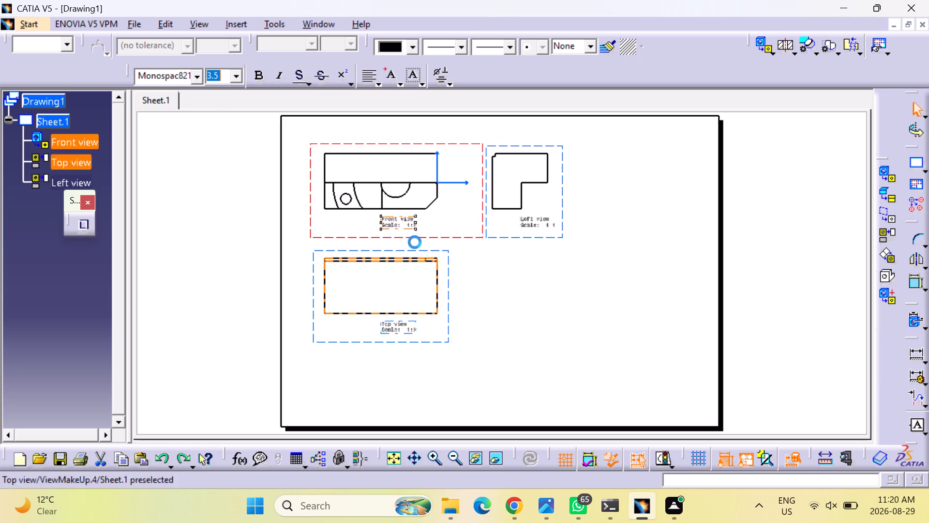
Set the font size of the front, left and top views' name and scale labels to 5.
{"action": "key", "text": "5"}
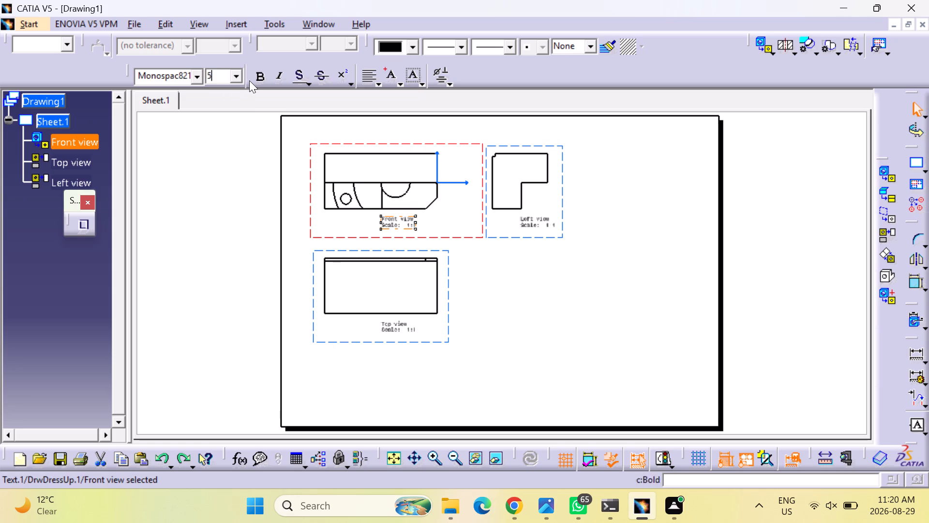
{"action": "key", "text": "Return"}
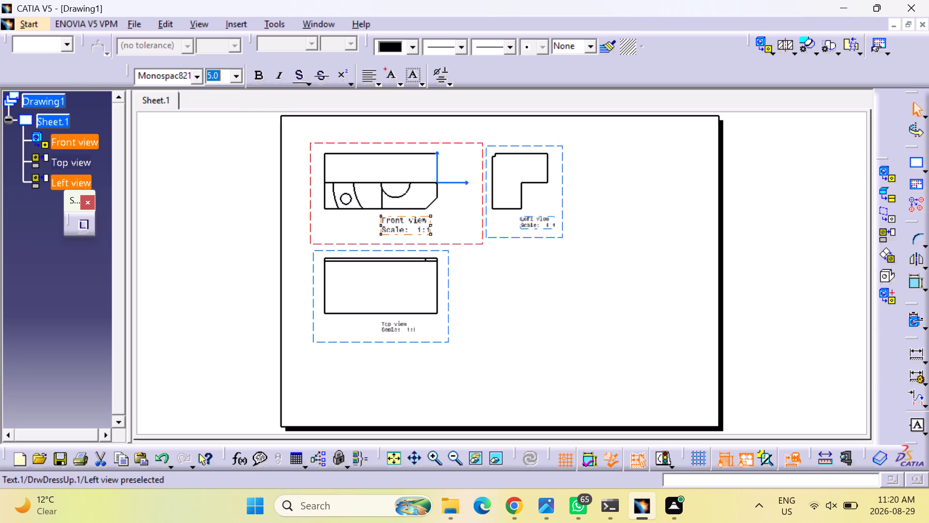
{"action": "left_click", "coordinate": [532, 224]}
{"action": "left_click", "coordinate": [219, 76]}
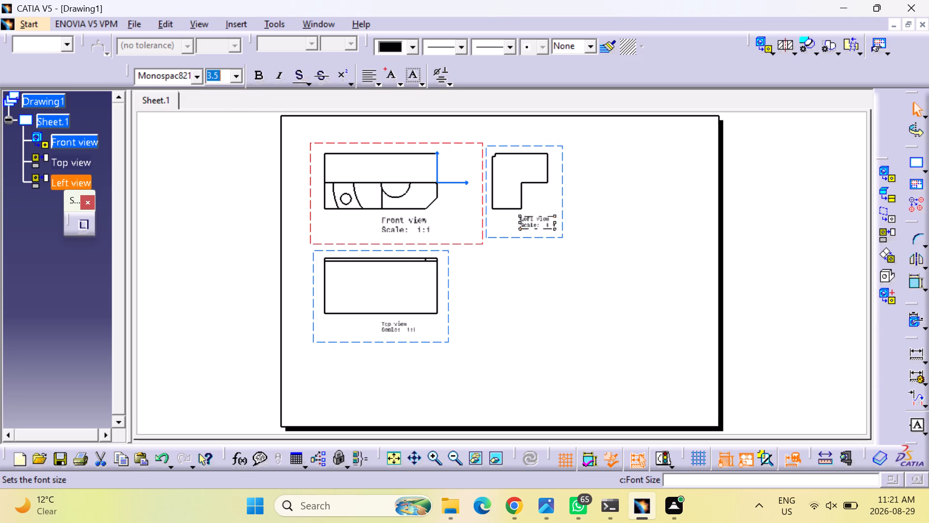
{"action": "key", "text": "5"}
{"action": "key", "text": "Return"}
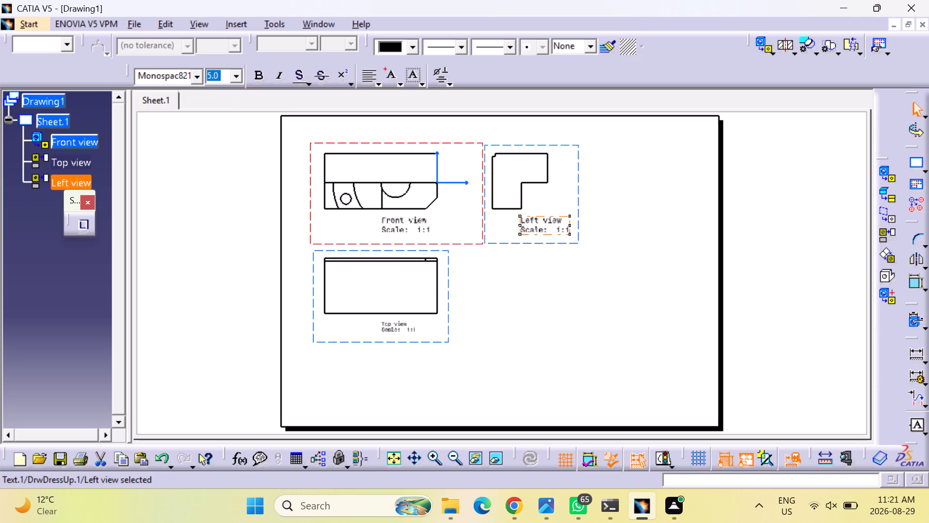
{"action": "left_click", "coordinate": [402, 322]}
{"action": "key", "text": "5"}
{"action": "key", "text": "Return"}
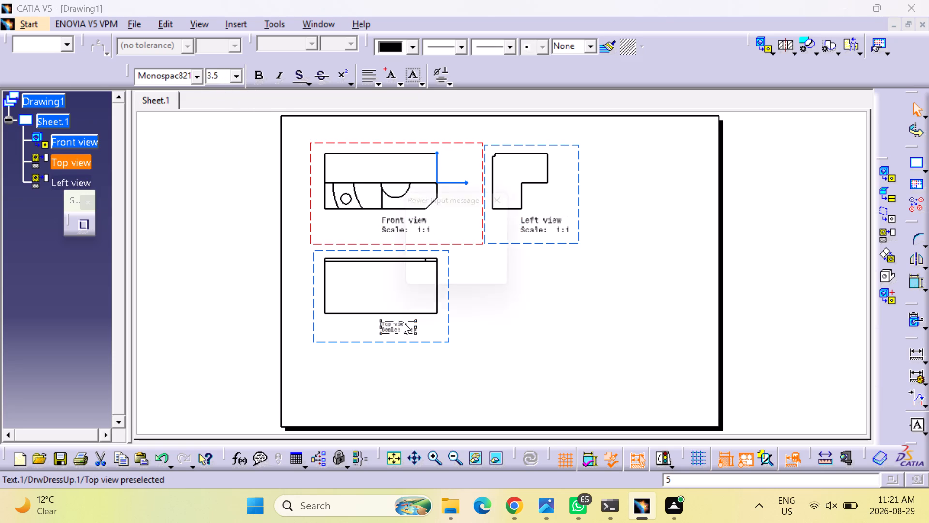
{"action": "left_click", "coordinate": [490, 277]}
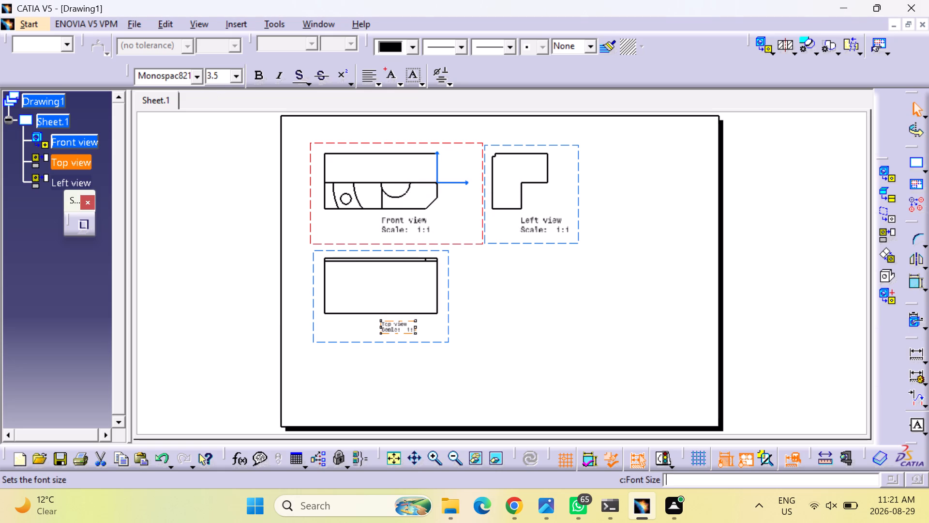
{"action": "double_click", "coordinate": [215, 73]}
{"action": "key", "text": "5"}
{"action": "key", "text": "Return"}
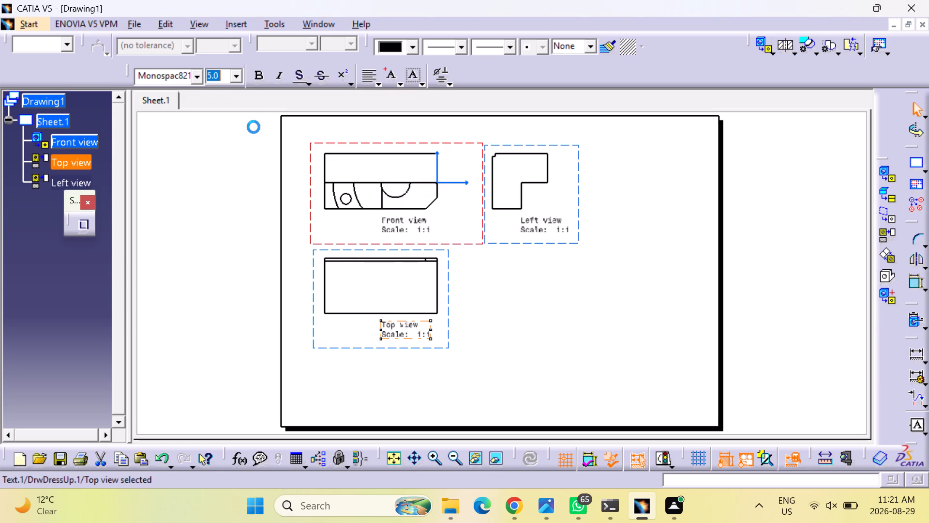
{"action": "left_click", "coordinate": [501, 312]}
{"action": "left_click", "coordinate": [501, 314]}
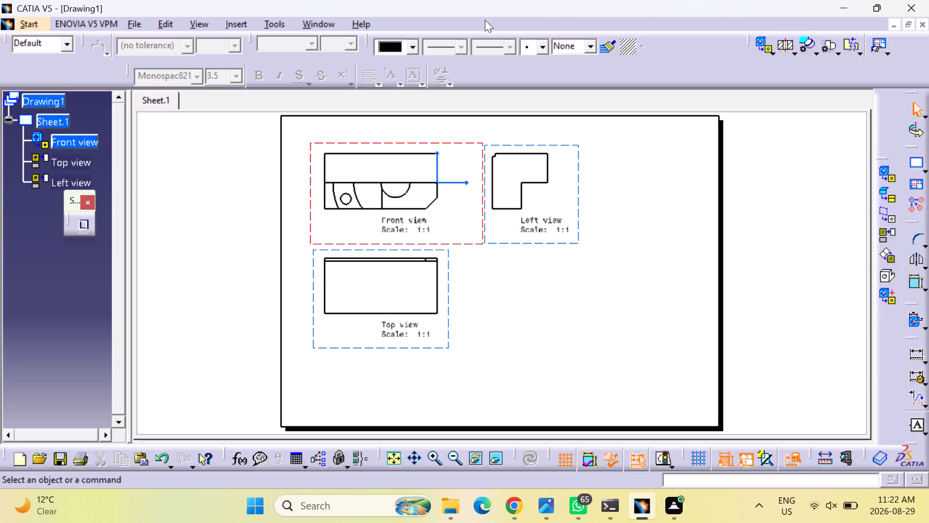
Enable hidden lines, center lines, axes and threads in the properties of the front, top and left views together.
{"action": "left_click", "coordinate": [375, 348]}
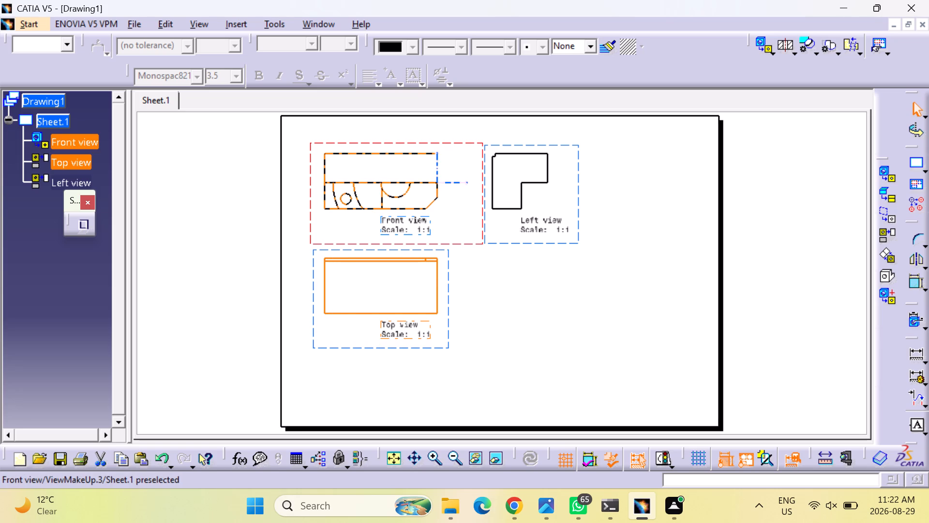
{"action": "left_click", "coordinate": [345, 242], "text": "ctrl"}
{"action": "left_click", "coordinate": [536, 245], "text": "ctrl"}
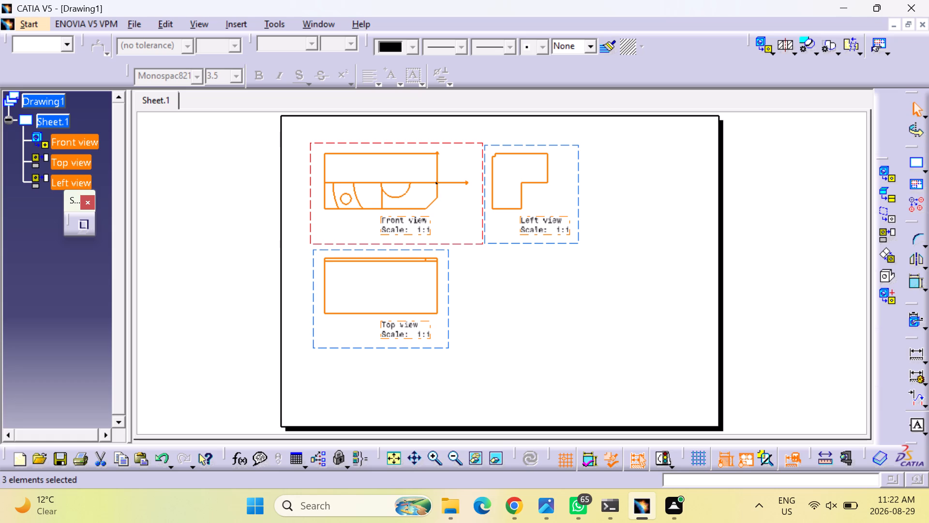
{"action": "right_click", "coordinate": [423, 293]}
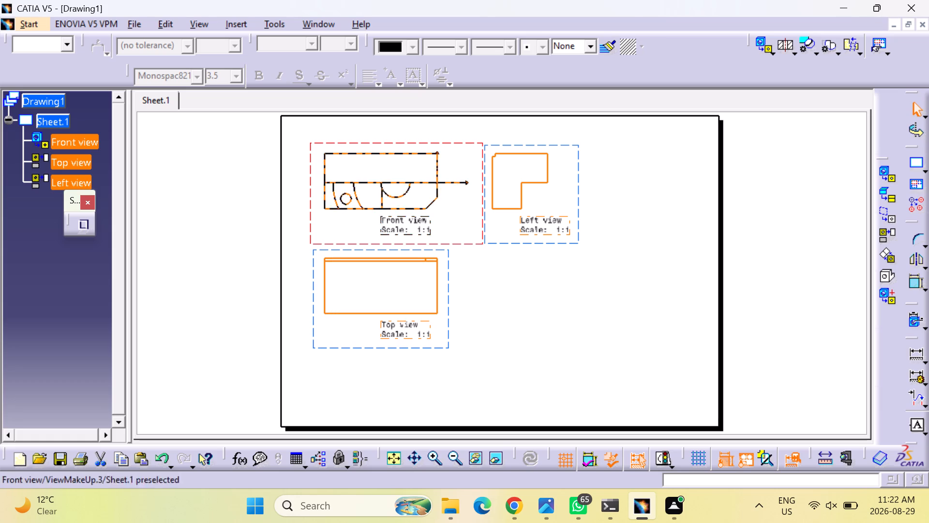
{"action": "right_click", "coordinate": [472, 224]}
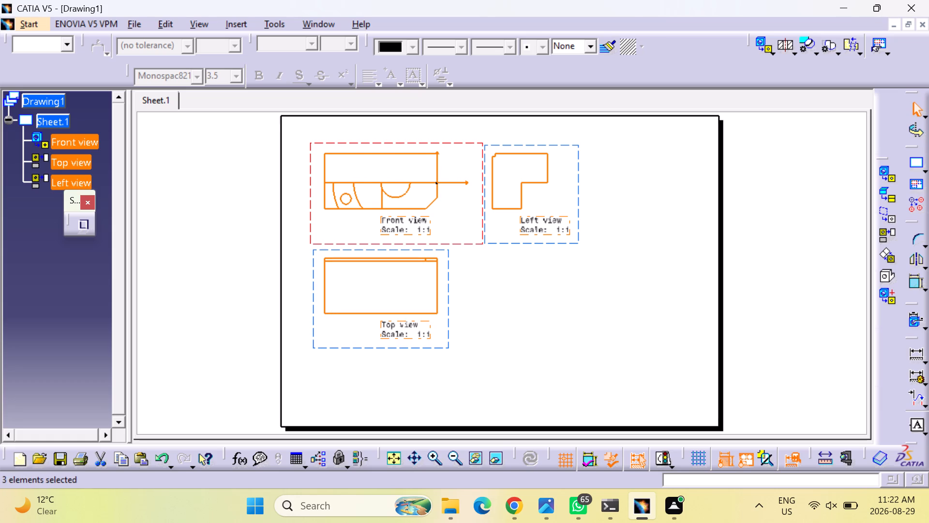
{"action": "right_click", "coordinate": [476, 243]}
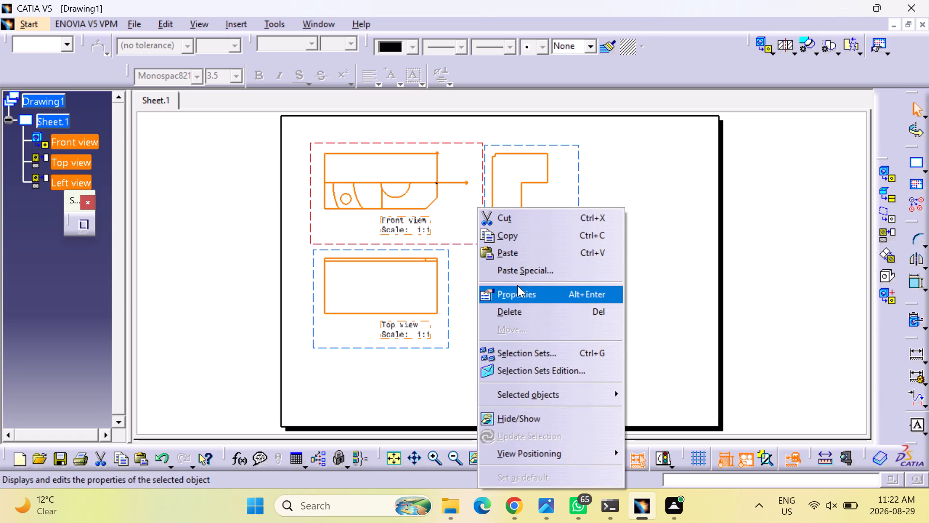
{"action": "left_click", "coordinate": [520, 292]}
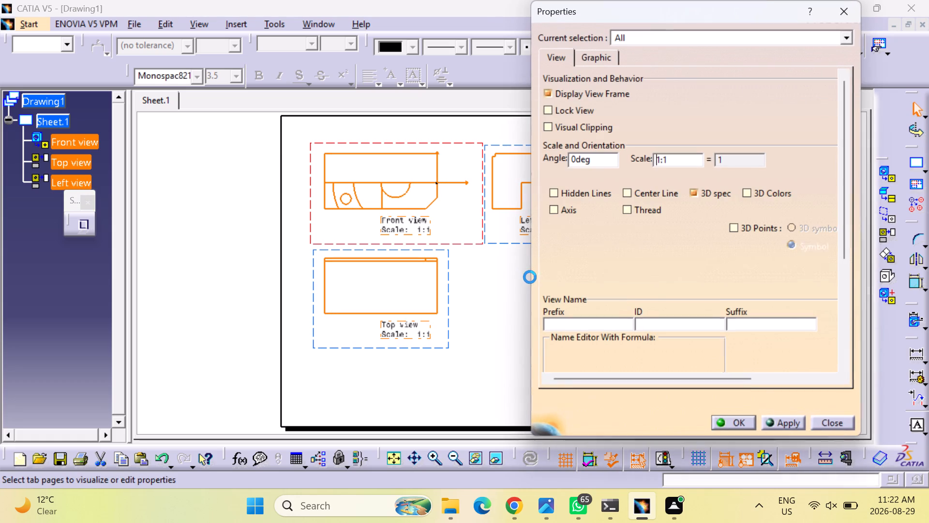
{"action": "left_click", "coordinate": [556, 189]}
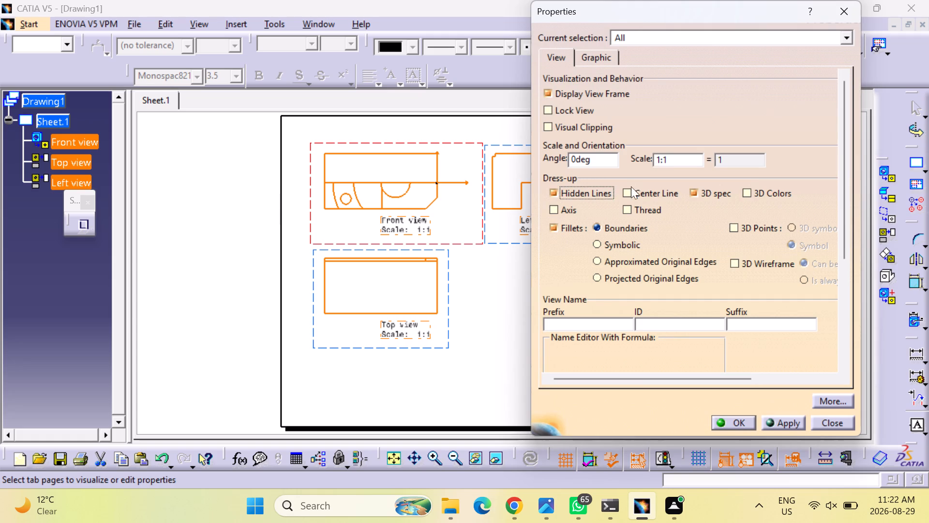
{"action": "left_click", "coordinate": [630, 191]}
{"action": "left_click", "coordinate": [550, 210]}
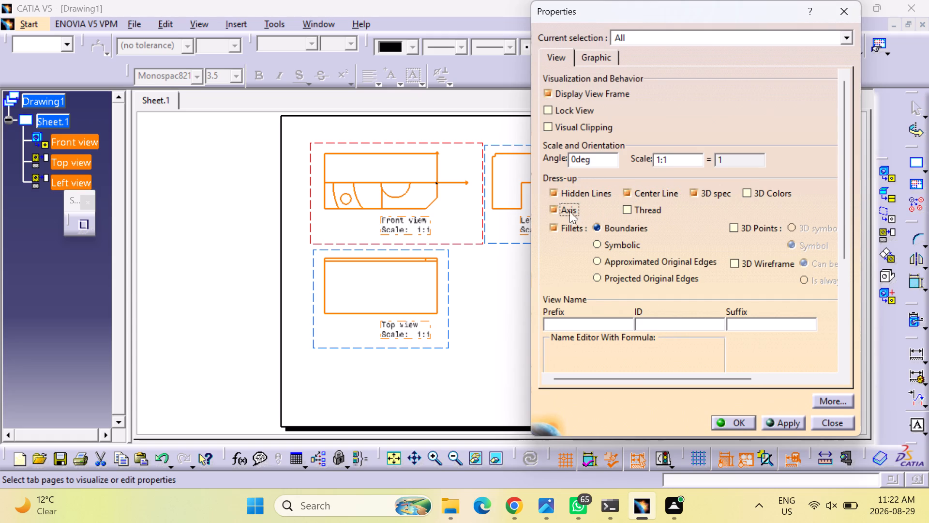
{"action": "left_click", "coordinate": [629, 208]}
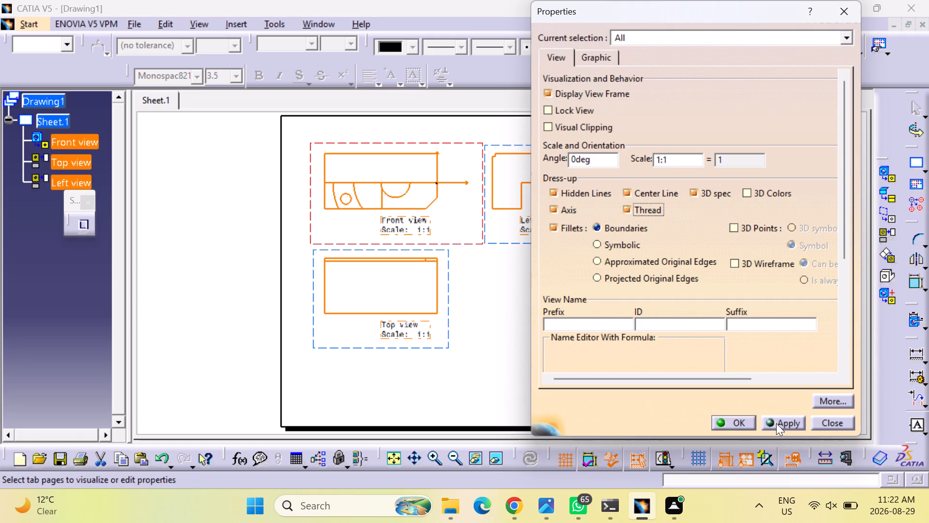
{"action": "left_click", "coordinate": [776, 423]}
{"action": "left_click", "coordinate": [741, 423]}
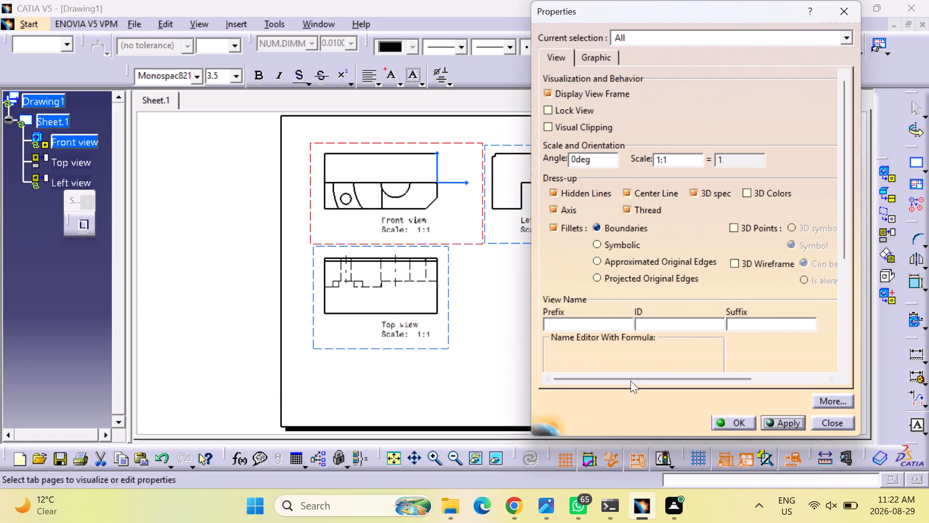
{"action": "left_click", "coordinate": [743, 421]}
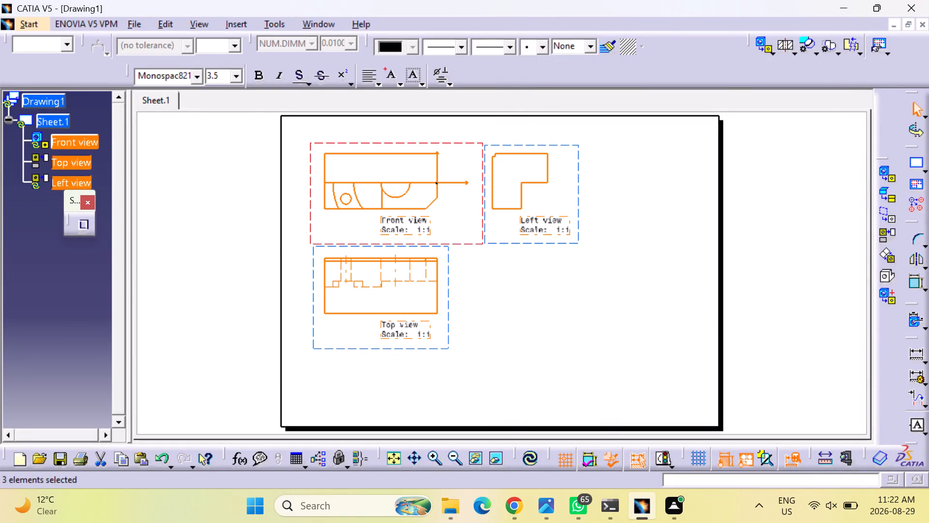
{"action": "left_click", "coordinate": [589, 341]}
{"action": "double_click", "coordinate": [583, 346]}
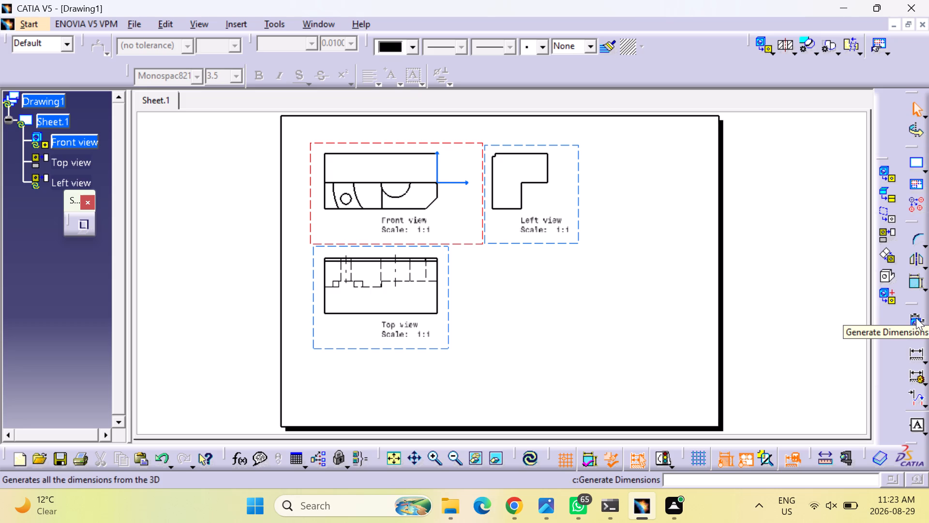
Generate dimensions for the views from Part1's sketcher, 3D and measured constraints.
{"action": "left_click", "coordinate": [916, 320]}
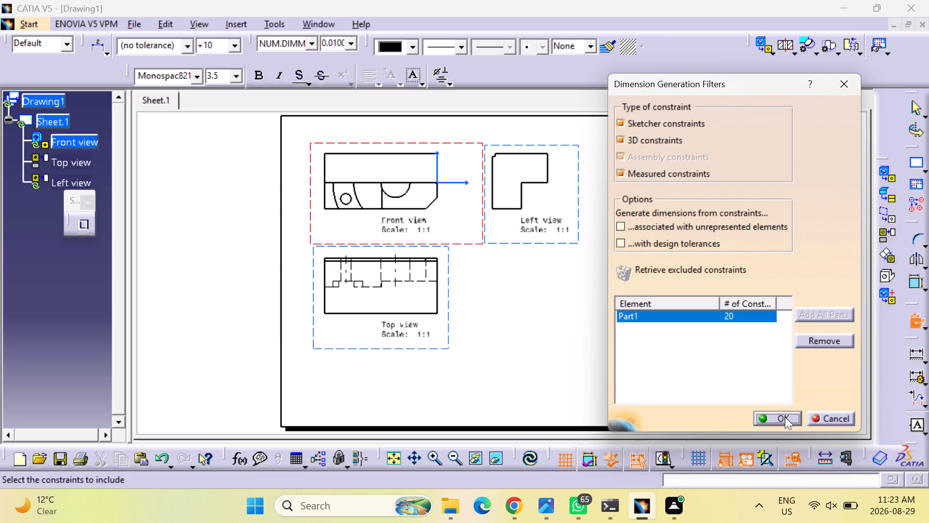
{"action": "left_click", "coordinate": [787, 417]}
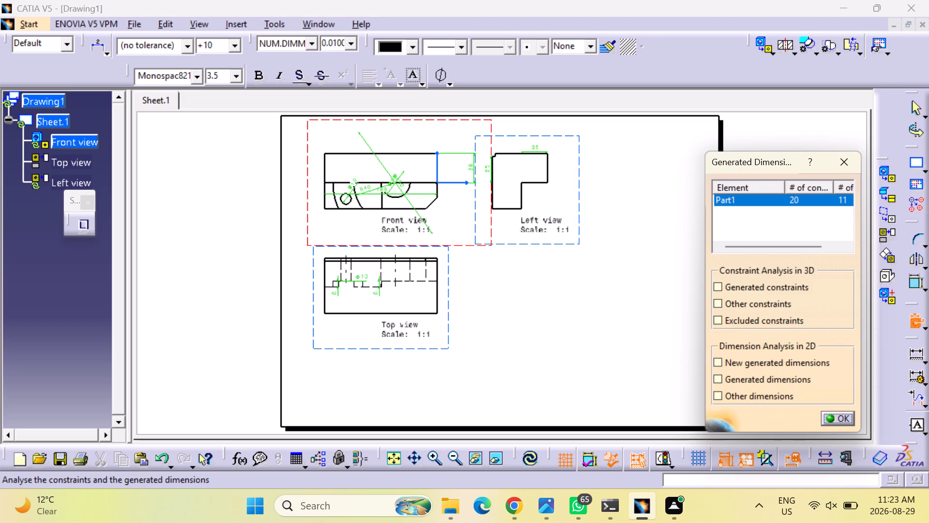
{"action": "left_click_drag", "start_coordinate": [371, 189], "coordinate": [369, 178]}
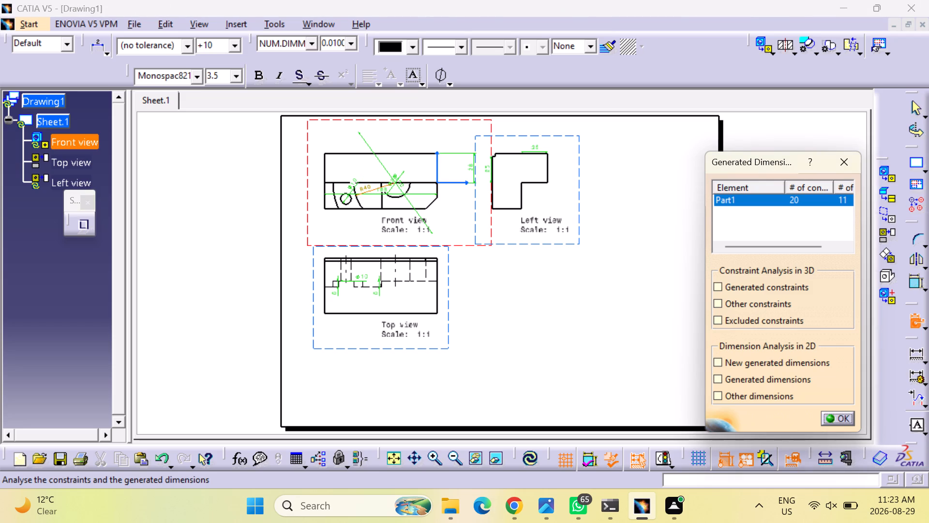
{"action": "left_click_drag", "start_coordinate": [373, 190], "coordinate": [368, 179]}
{"action": "left_click_drag", "start_coordinate": [380, 162], "coordinate": [409, 170]}
{"action": "left_click_drag", "start_coordinate": [409, 170], "coordinate": [410, 170]}
{"action": "left_click_drag", "start_coordinate": [375, 292], "coordinate": [377, 300]}
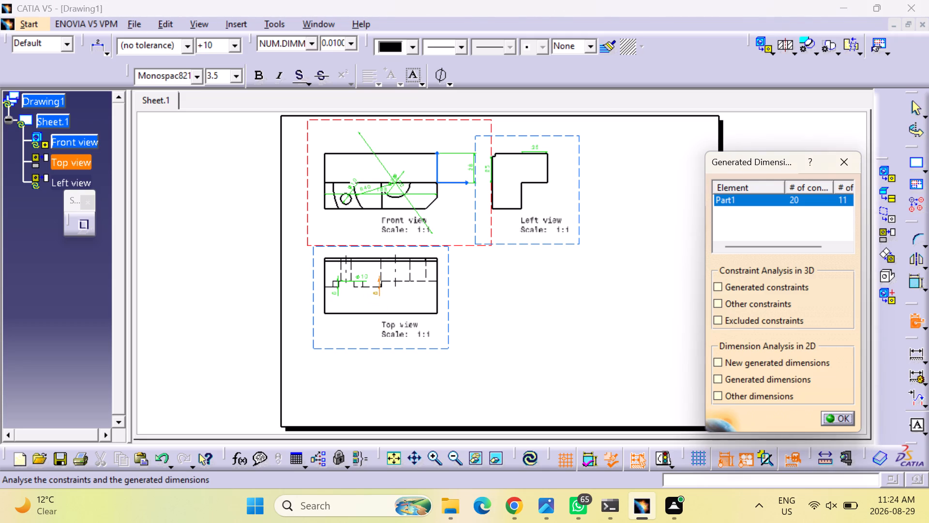
{"action": "left_click", "coordinate": [845, 418]}
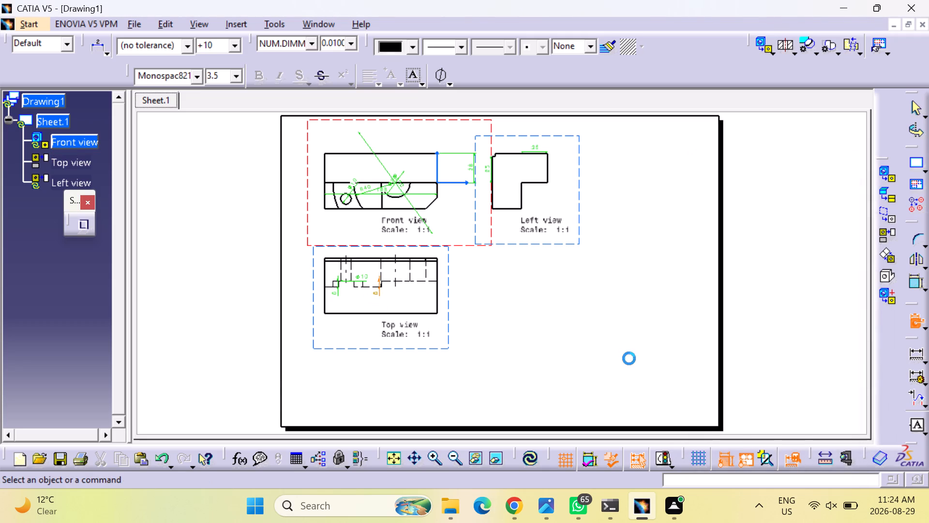
Adjust the placement of the R40 radius dimension beside the inner arc in the front view.
{"action": "left_click_drag", "start_coordinate": [378, 187], "coordinate": [378, 187]}
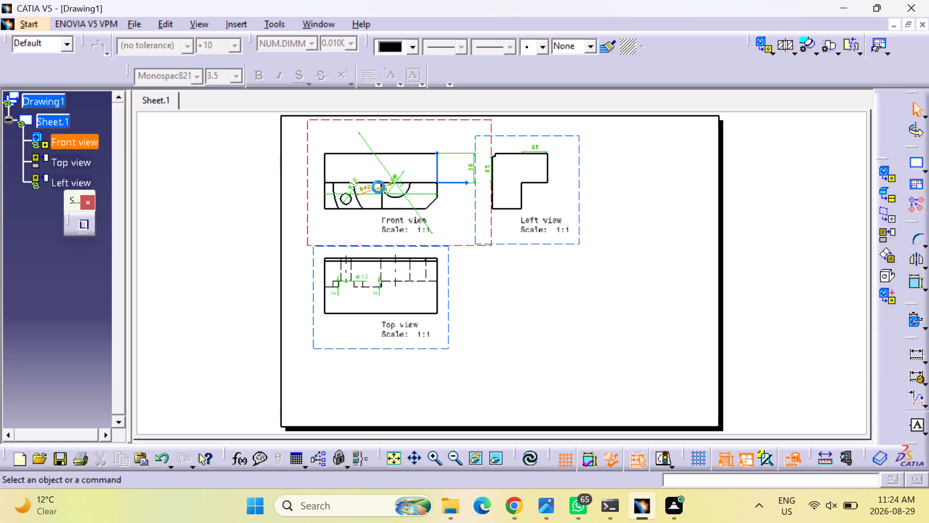
{"action": "left_click_drag", "start_coordinate": [378, 187], "coordinate": [376, 179]}
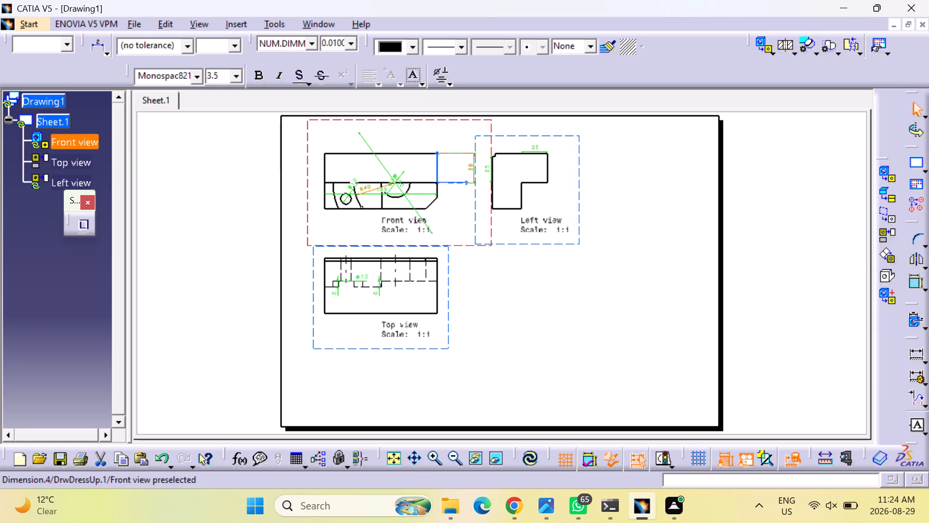
{"action": "left_click_drag", "start_coordinate": [472, 168], "coordinate": [450, 171]}
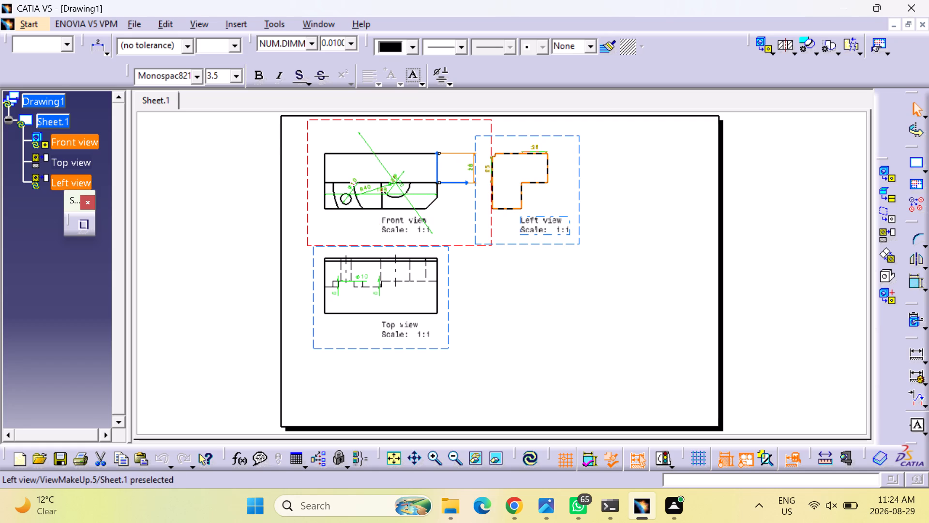
{"action": "left_click", "coordinate": [421, 457]}
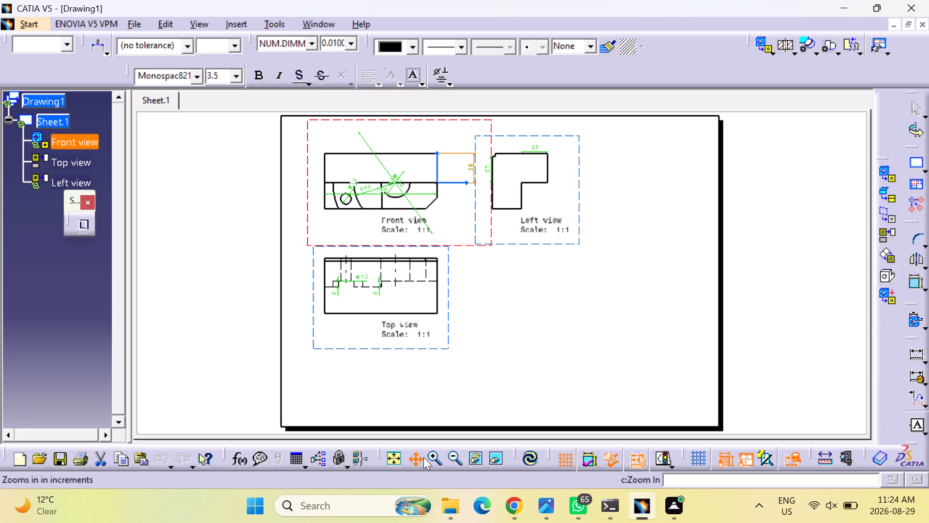
{"action": "left_click", "coordinate": [434, 455]}
{"action": "middle_click_drag", "start_coordinate": [351, 330], "coordinate": [398, 397]}
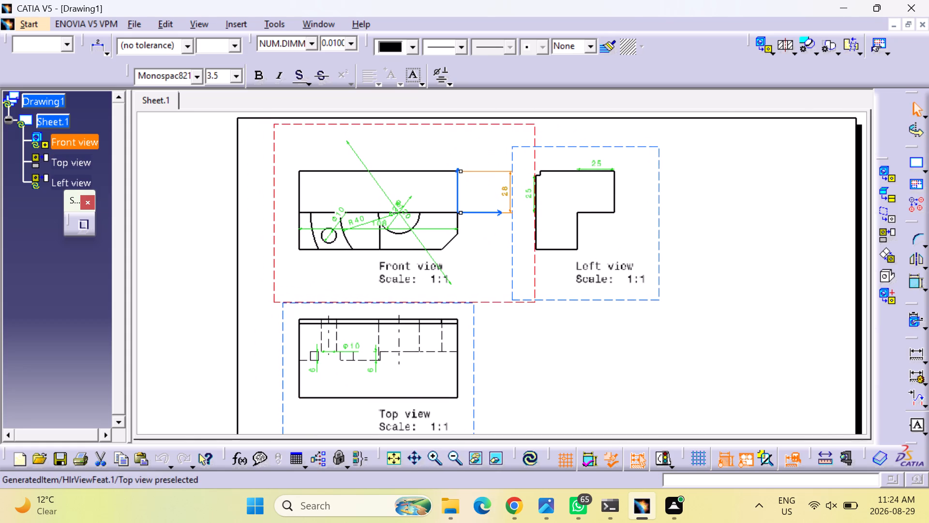
{"action": "left_click_drag", "start_coordinate": [360, 220], "coordinate": [360, 219]}
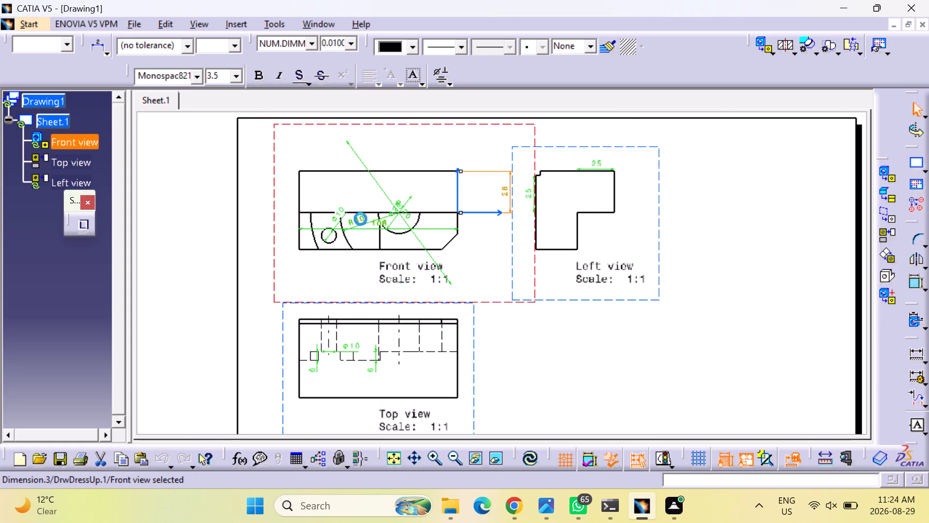
{"action": "left_click_drag", "start_coordinate": [360, 219], "coordinate": [357, 206]}
{"action": "left_click", "coordinate": [359, 219]}
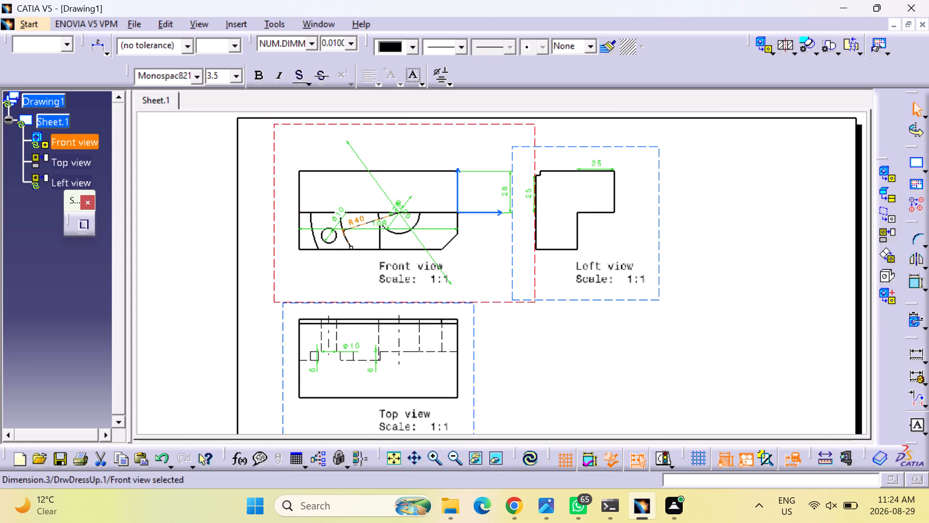
{"action": "left_click_drag", "start_coordinate": [359, 219], "coordinate": [352, 209]}
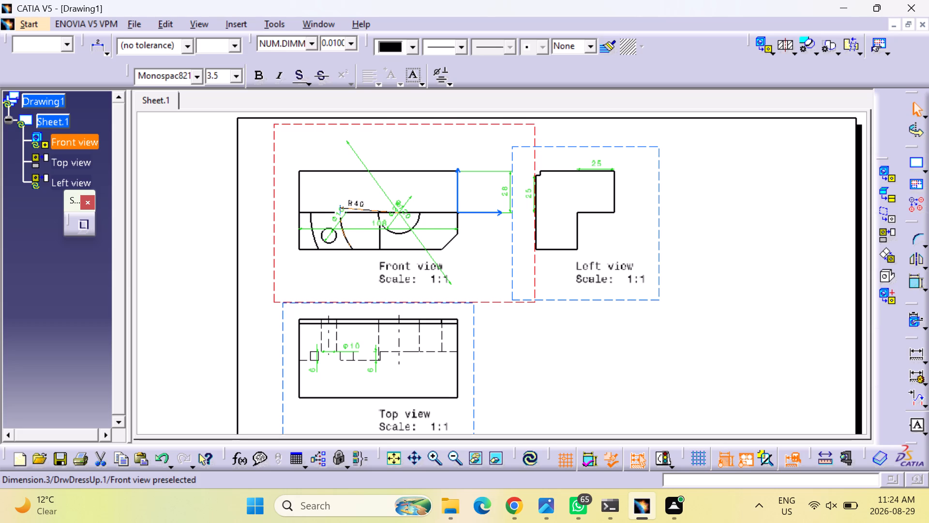
{"action": "left_click_drag", "start_coordinate": [352, 209], "coordinate": [368, 230]}
{"action": "left_click_drag", "start_coordinate": [368, 230], "coordinate": [357, 227]}
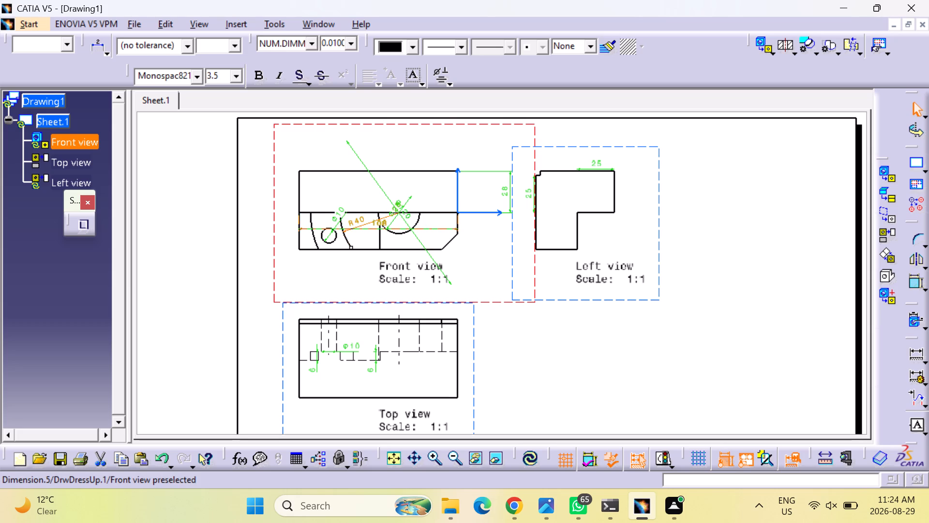
Move the Ø28 dimension in the front view so its value sits above the central arc.
{"action": "left_click", "coordinate": [385, 222]}
{"action": "left_click_drag", "start_coordinate": [390, 224], "coordinate": [392, 226]}
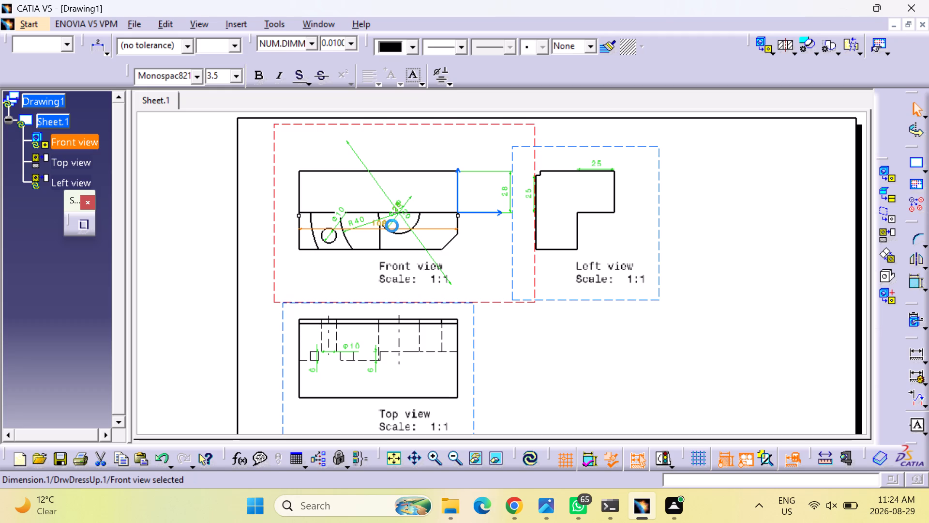
{"action": "left_click_drag", "start_coordinate": [392, 226], "coordinate": [414, 229]}
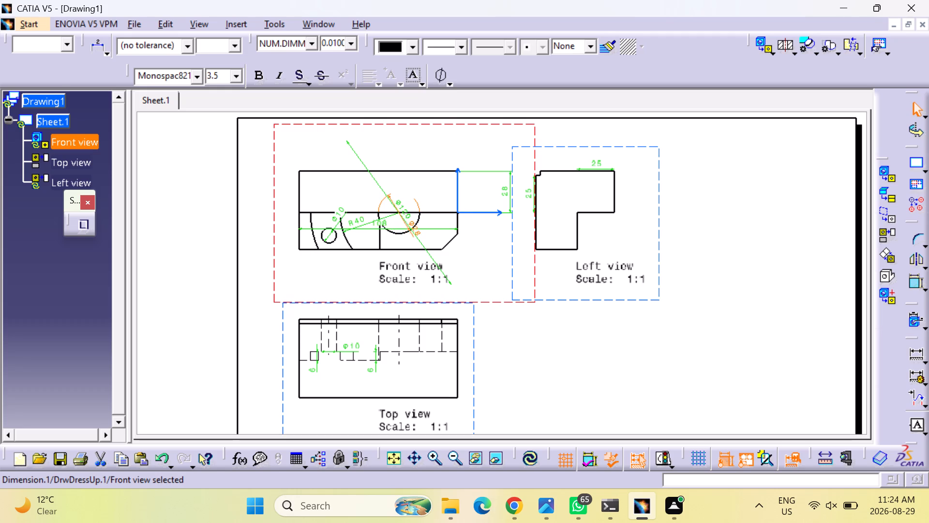
{"action": "left_click_drag", "start_coordinate": [414, 229], "coordinate": [414, 195]}
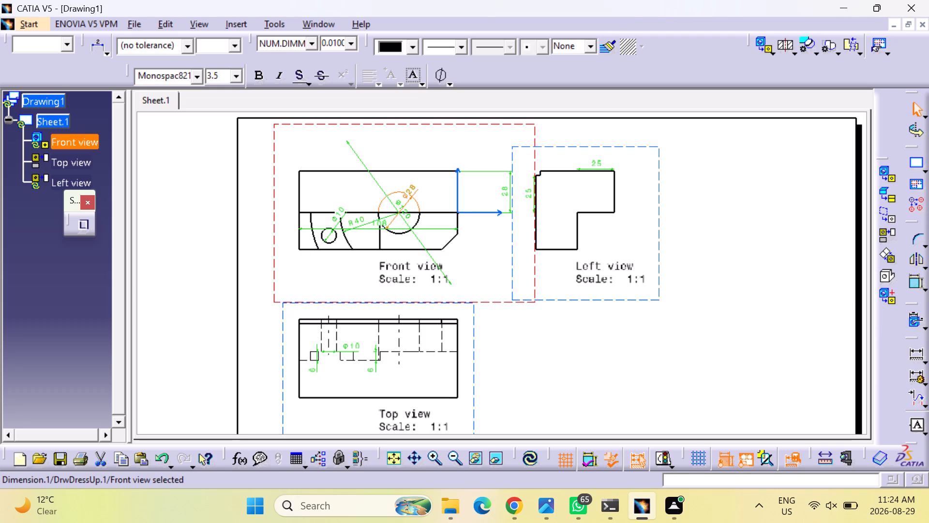
{"action": "left_click_drag", "start_coordinate": [414, 195], "coordinate": [407, 189]}
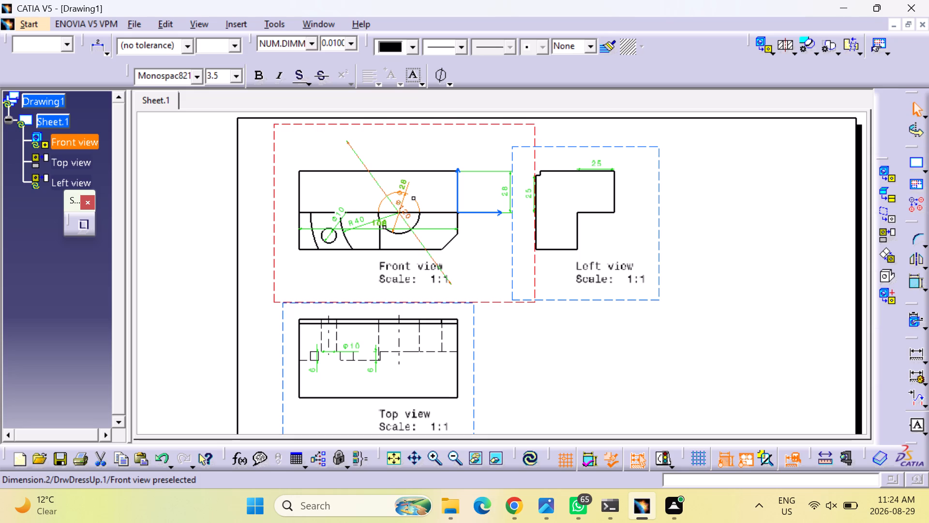
Rotate the Ø120 dimension line about the arc centre in the front view so it runs diagonally at a flatter angle.
{"action": "left_click", "coordinate": [405, 213]}
{"action": "left_click_drag", "start_coordinate": [408, 214], "coordinate": [410, 221]}
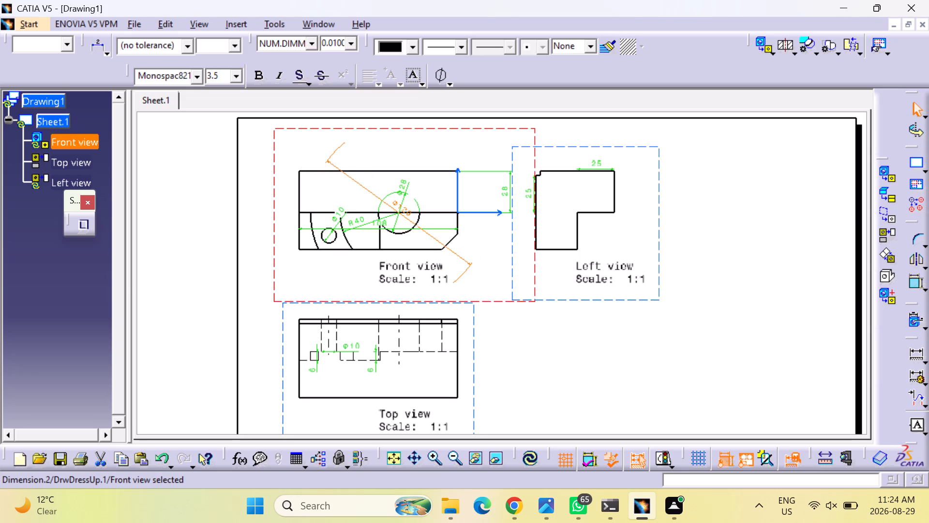
{"action": "left_click_drag", "start_coordinate": [410, 221], "coordinate": [411, 243]}
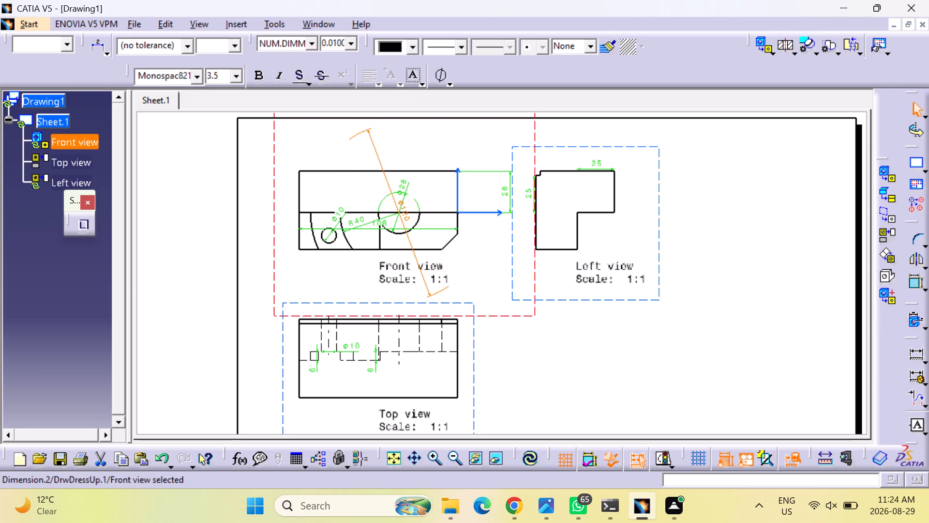
{"action": "left_click_drag", "start_coordinate": [411, 243], "coordinate": [363, 237]}
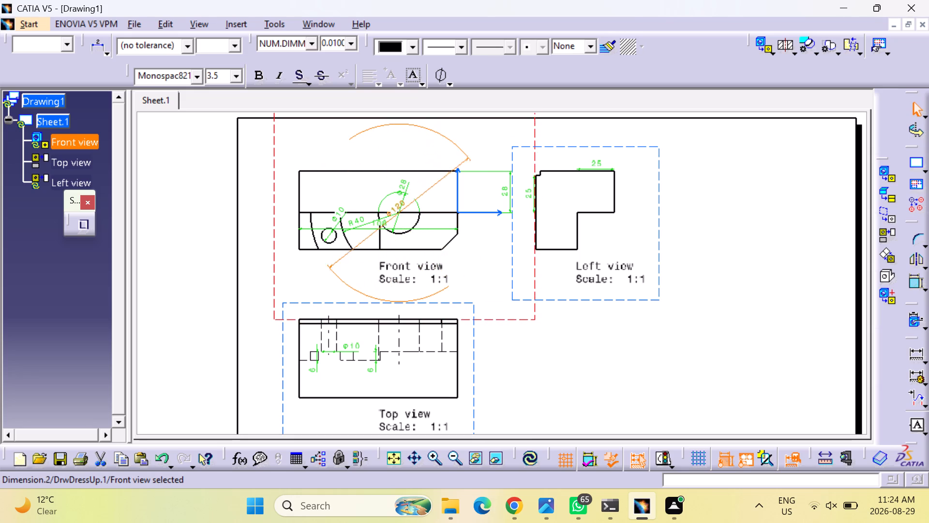
{"action": "left_click_drag", "start_coordinate": [363, 237], "coordinate": [360, 146]}
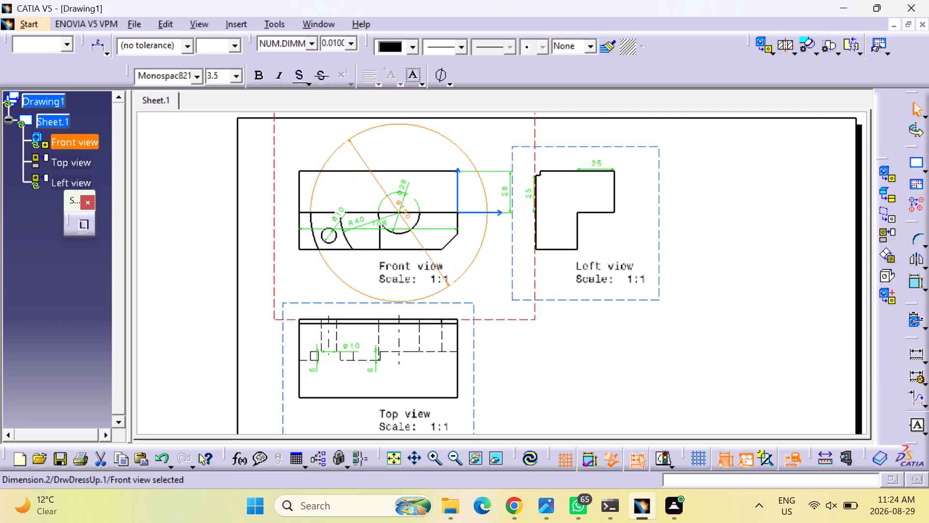
{"action": "left_click_drag", "start_coordinate": [360, 146], "coordinate": [463, 222]}
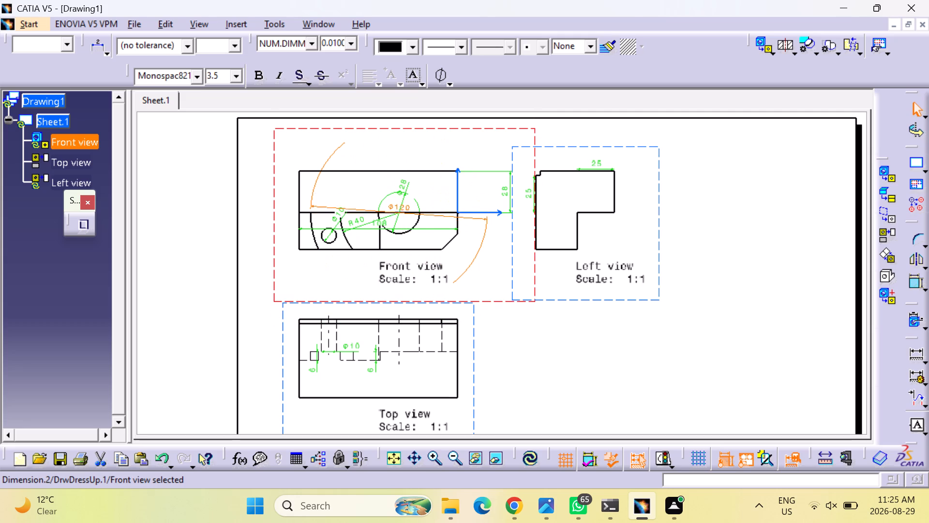
{"action": "left_click_drag", "start_coordinate": [463, 222], "coordinate": [452, 257]}
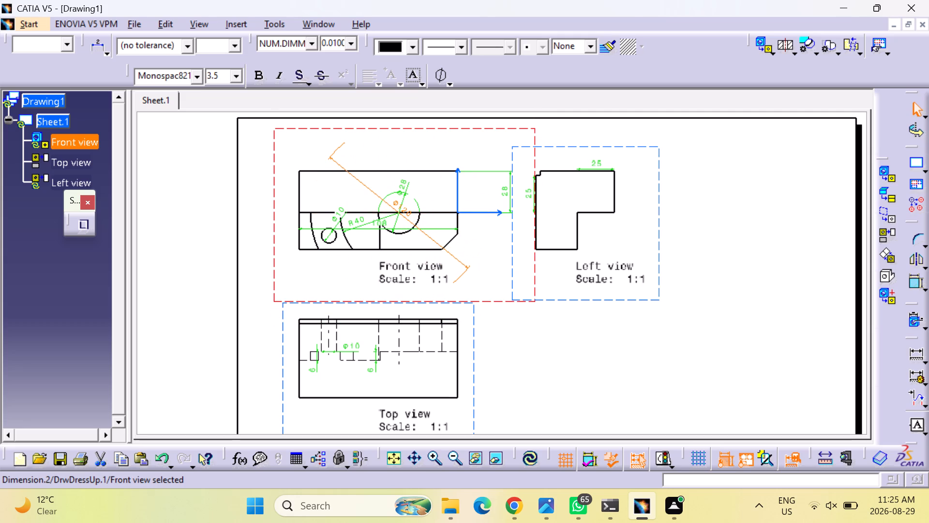
{"action": "left_click_drag", "start_coordinate": [452, 257], "coordinate": [450, 257]}
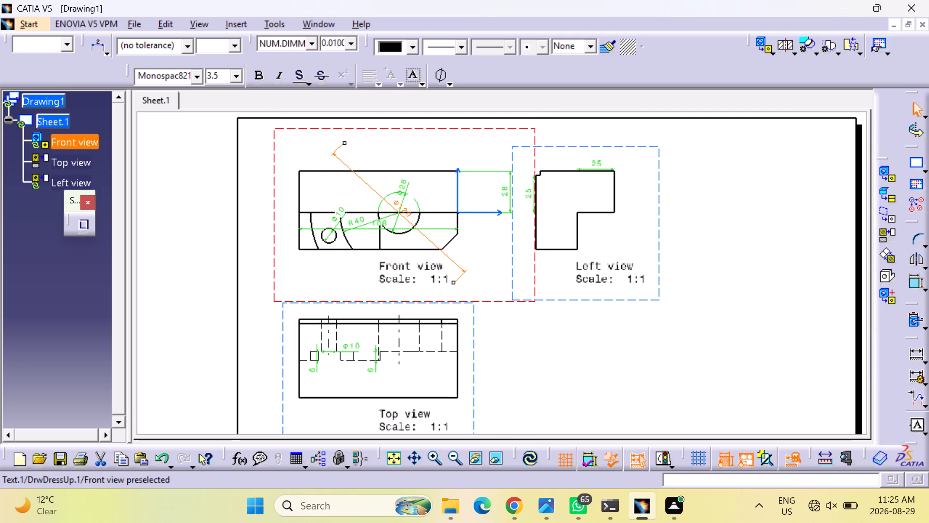
{"action": "left_click", "coordinate": [473, 256]}
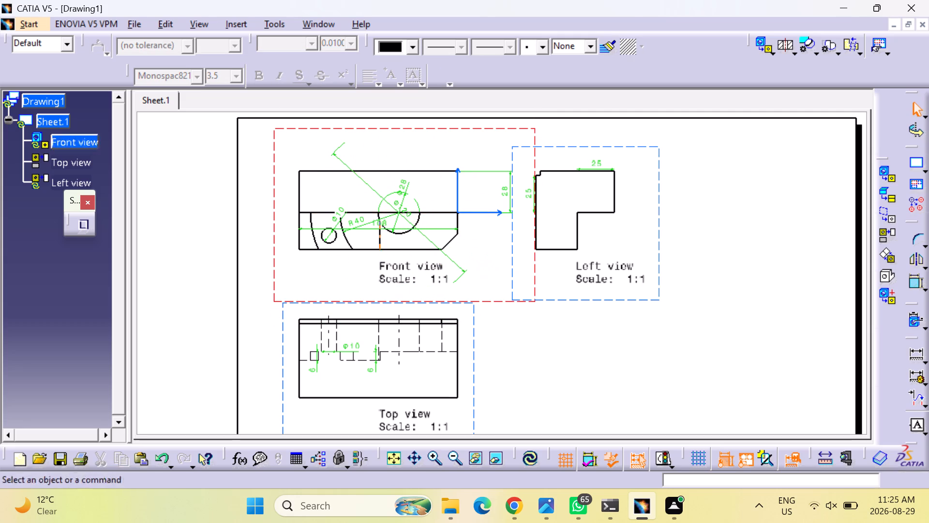
Move the 108 overall length dimension just below the front view's bottom edge.
{"action": "left_click", "coordinate": [375, 223]}
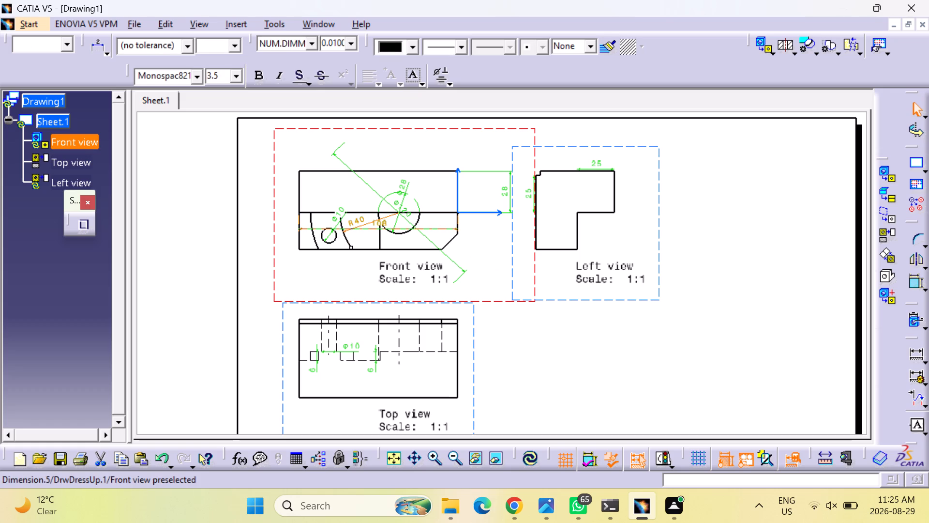
{"action": "left_click_drag", "start_coordinate": [378, 223], "coordinate": [388, 238]}
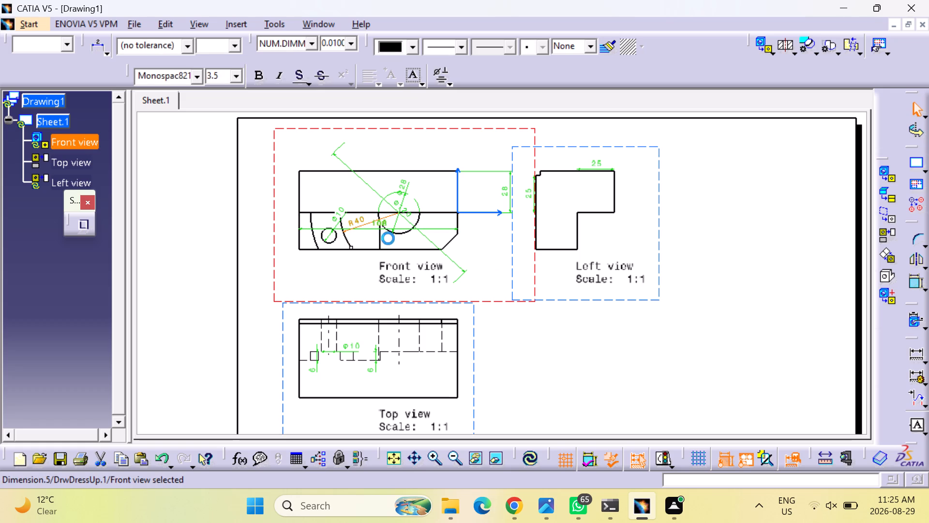
{"action": "left_click_drag", "start_coordinate": [388, 238], "coordinate": [396, 260]}
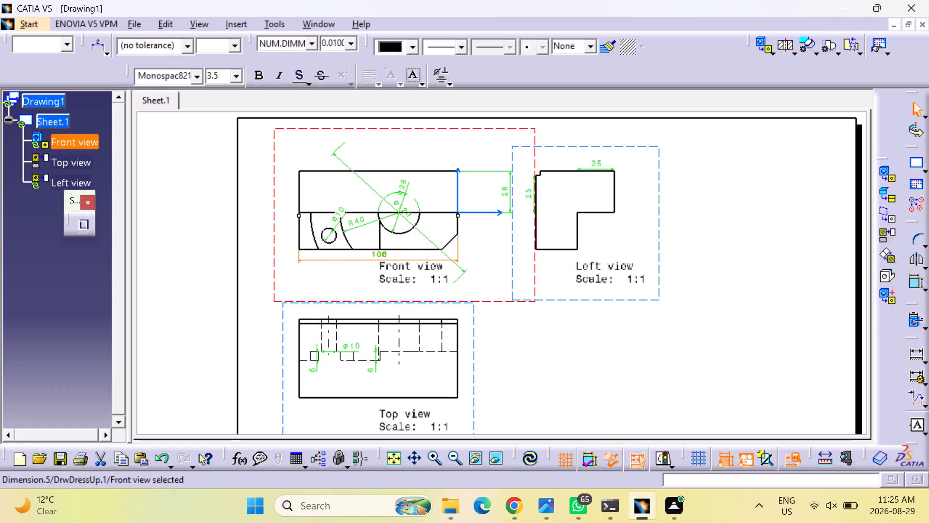
Move the Ø10 hole dimension in the front view so it stands upright directly above the hole.
{"action": "left_click", "coordinate": [340, 213]}
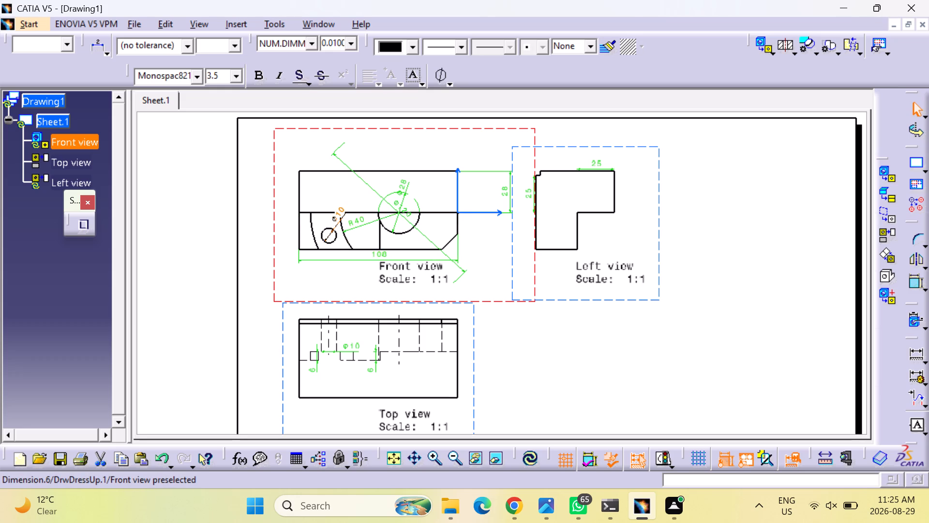
{"action": "left_click_drag", "start_coordinate": [338, 213], "coordinate": [326, 209]}
Move the 28 height dimension in the front view closer to the part's right edge.
{"action": "left_click", "coordinate": [505, 190]}
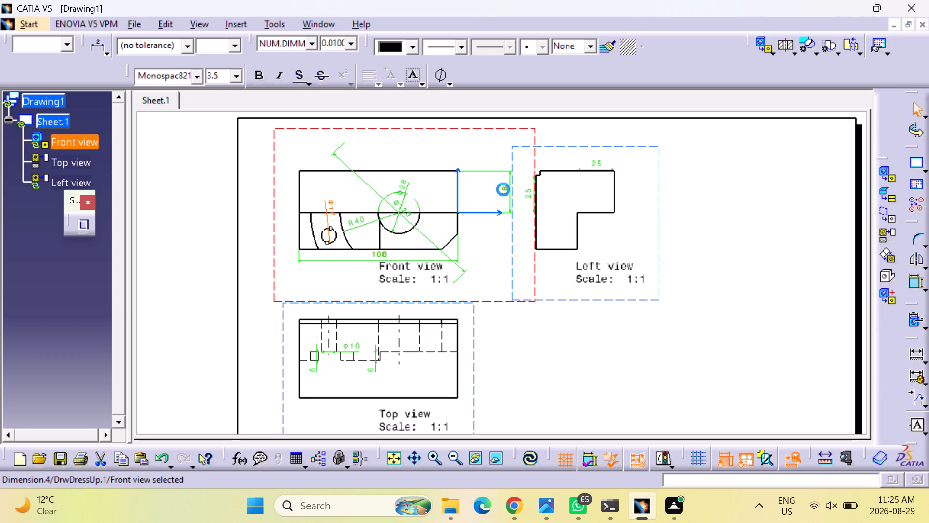
{"action": "left_click_drag", "start_coordinate": [507, 192], "coordinate": [476, 191]}
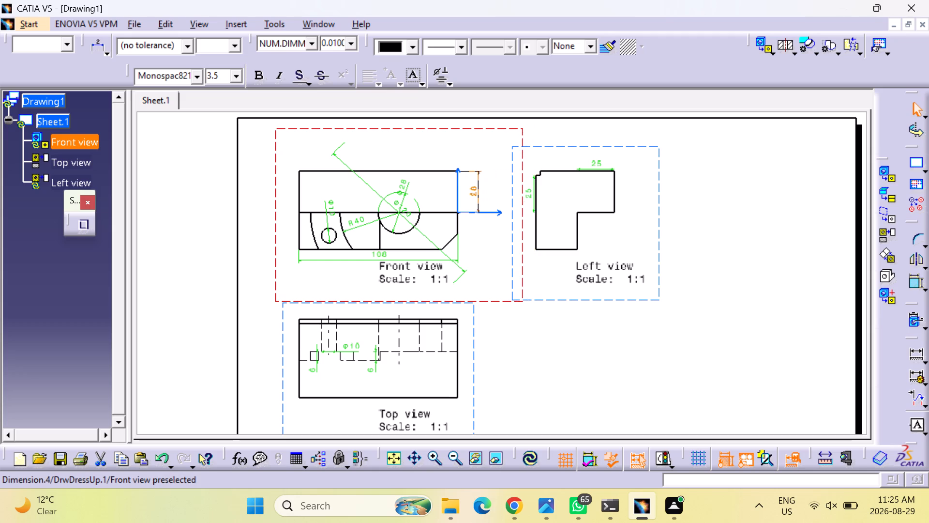
{"action": "left_click_drag", "start_coordinate": [476, 191], "coordinate": [474, 192]}
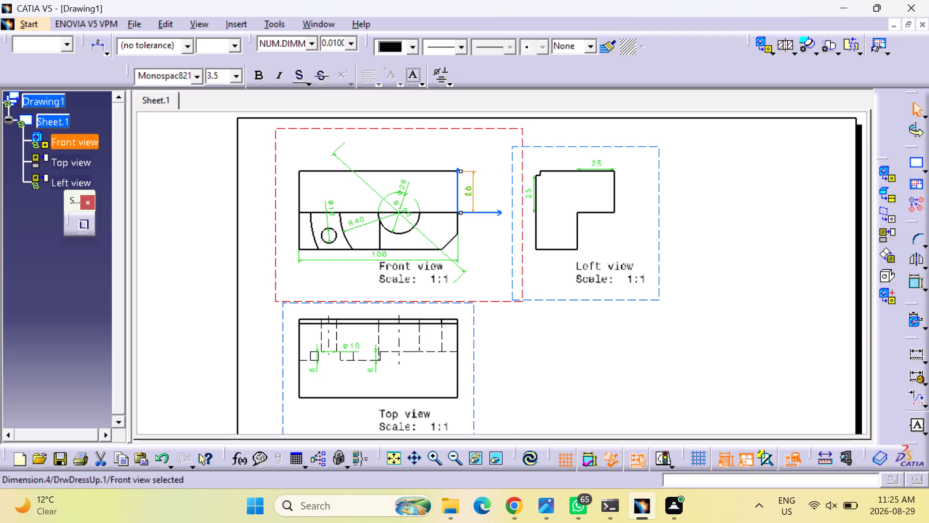
Move the horizontal 25 dimension in the left view clear above the part's top edge.
{"action": "left_click", "coordinate": [595, 165]}
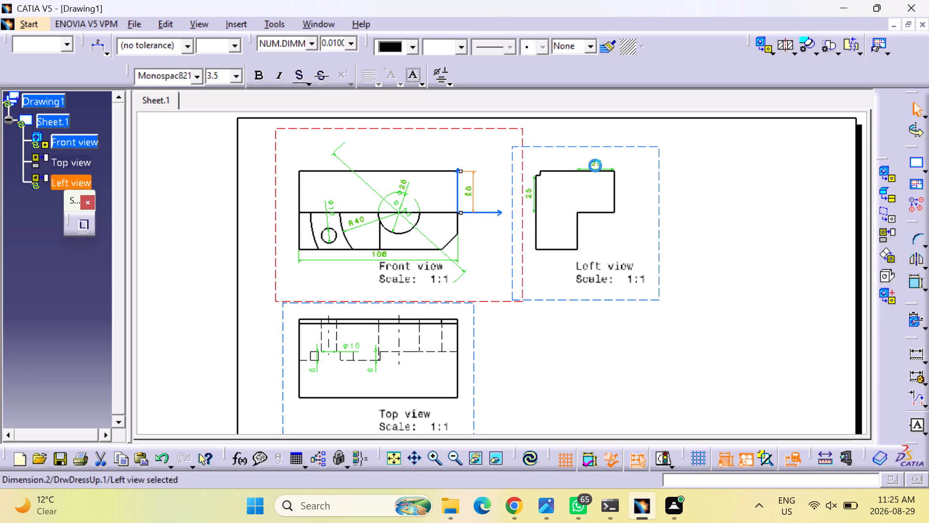
{"action": "left_click_drag", "start_coordinate": [598, 166], "coordinate": [596, 158]}
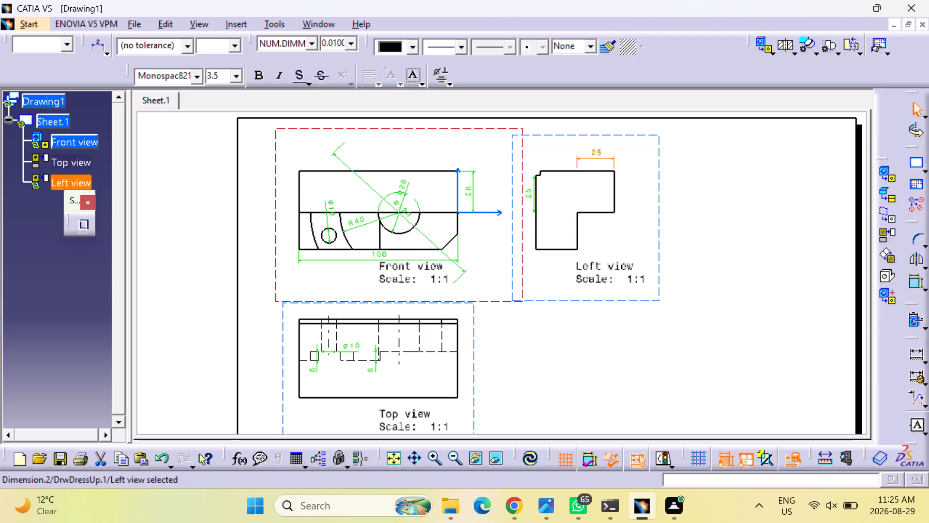
{"action": "left_click_drag", "start_coordinate": [596, 158], "coordinate": [601, 151]}
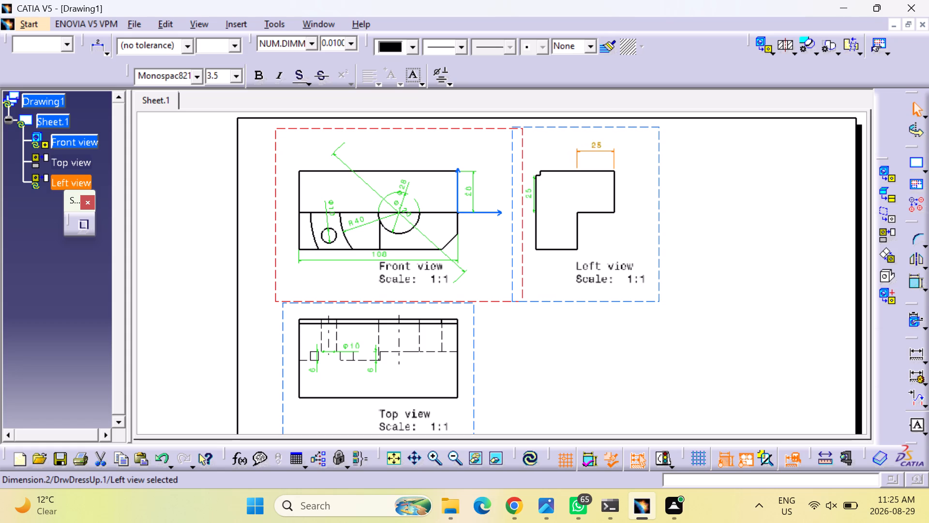
{"action": "left_click_drag", "start_coordinate": [601, 151], "coordinate": [607, 152]}
{"action": "left_click_drag", "start_coordinate": [607, 152], "coordinate": [611, 153]}
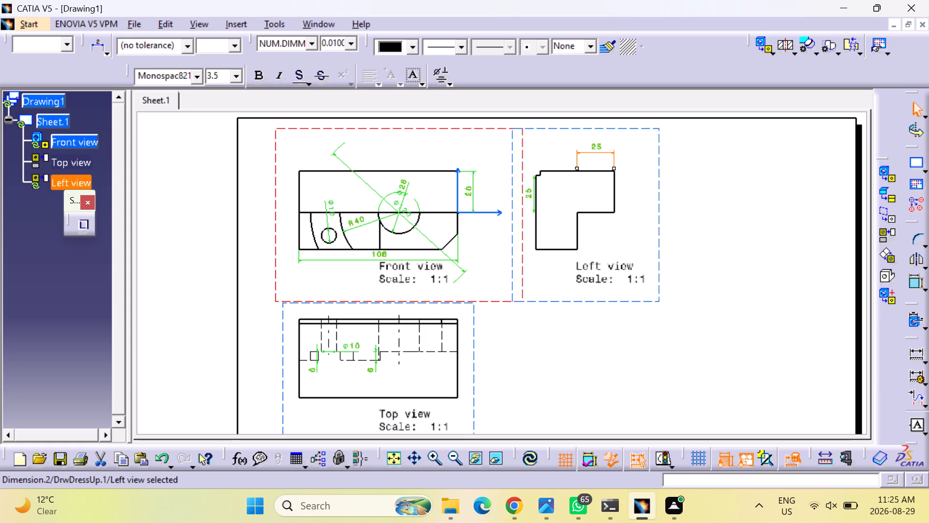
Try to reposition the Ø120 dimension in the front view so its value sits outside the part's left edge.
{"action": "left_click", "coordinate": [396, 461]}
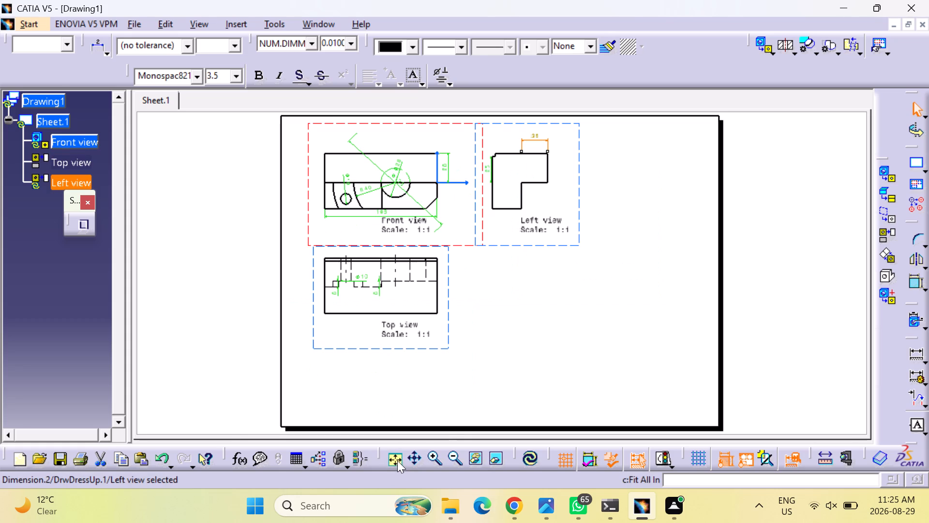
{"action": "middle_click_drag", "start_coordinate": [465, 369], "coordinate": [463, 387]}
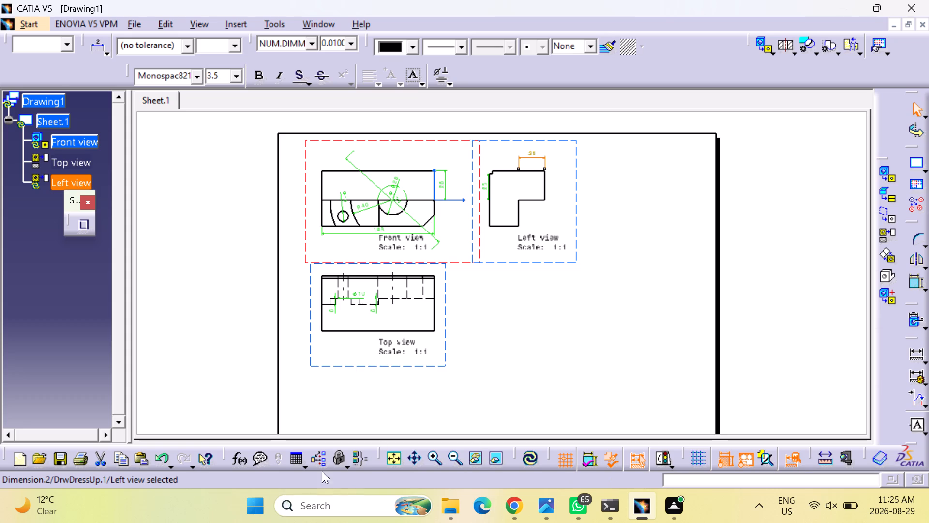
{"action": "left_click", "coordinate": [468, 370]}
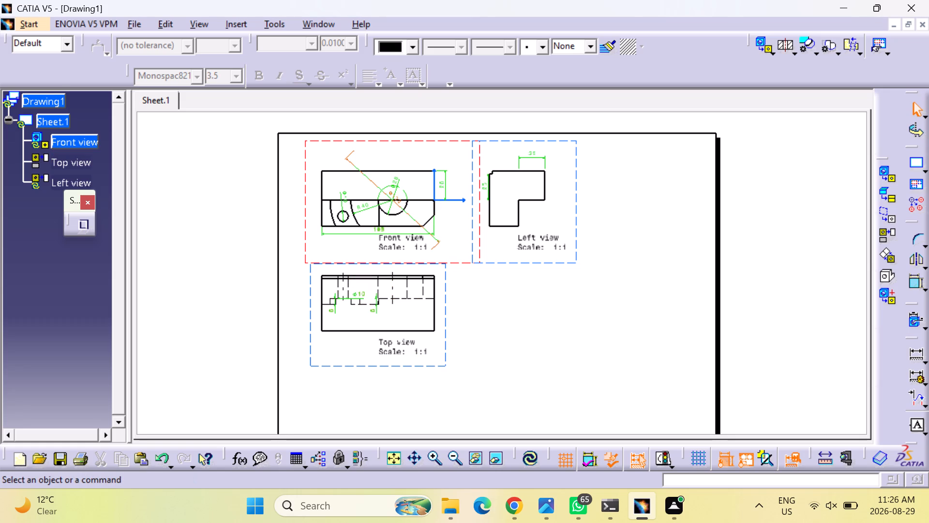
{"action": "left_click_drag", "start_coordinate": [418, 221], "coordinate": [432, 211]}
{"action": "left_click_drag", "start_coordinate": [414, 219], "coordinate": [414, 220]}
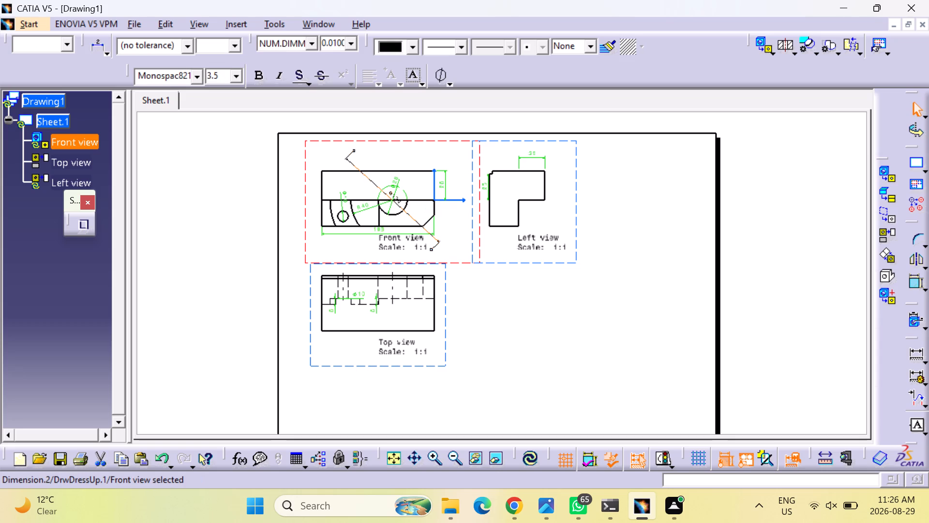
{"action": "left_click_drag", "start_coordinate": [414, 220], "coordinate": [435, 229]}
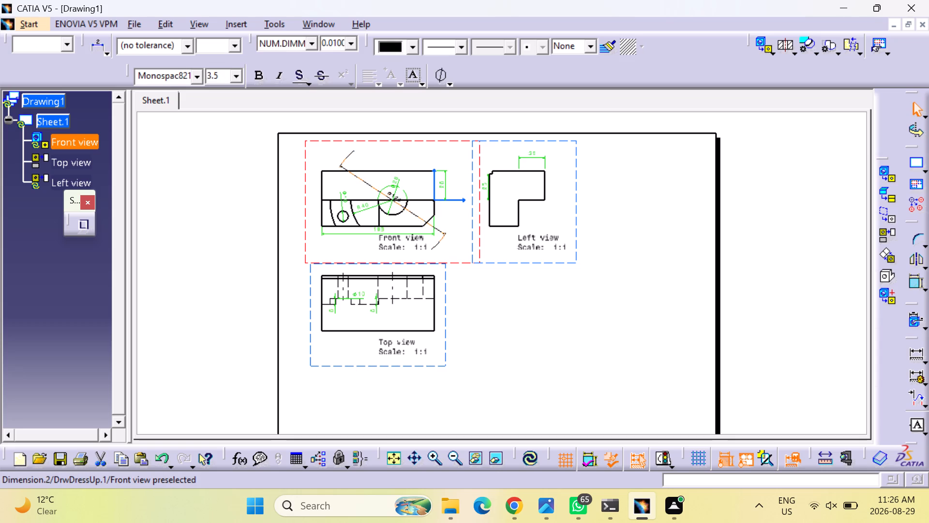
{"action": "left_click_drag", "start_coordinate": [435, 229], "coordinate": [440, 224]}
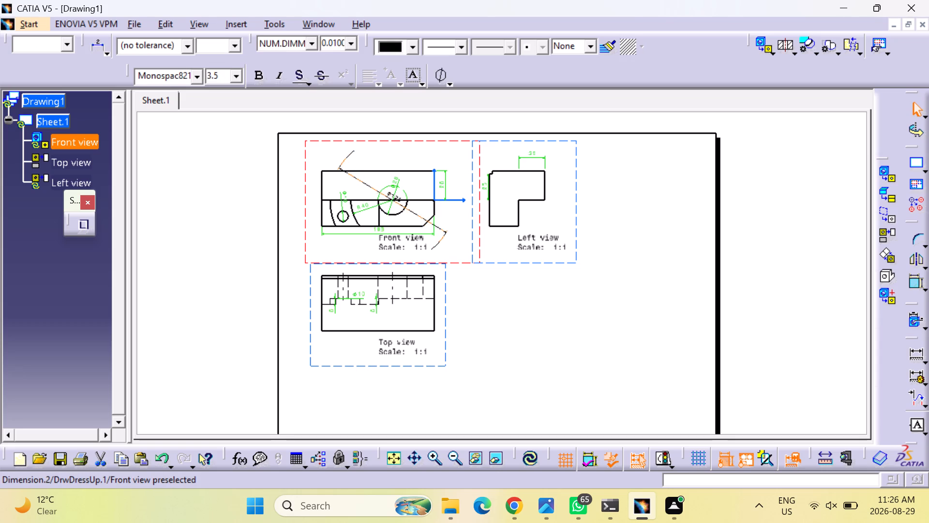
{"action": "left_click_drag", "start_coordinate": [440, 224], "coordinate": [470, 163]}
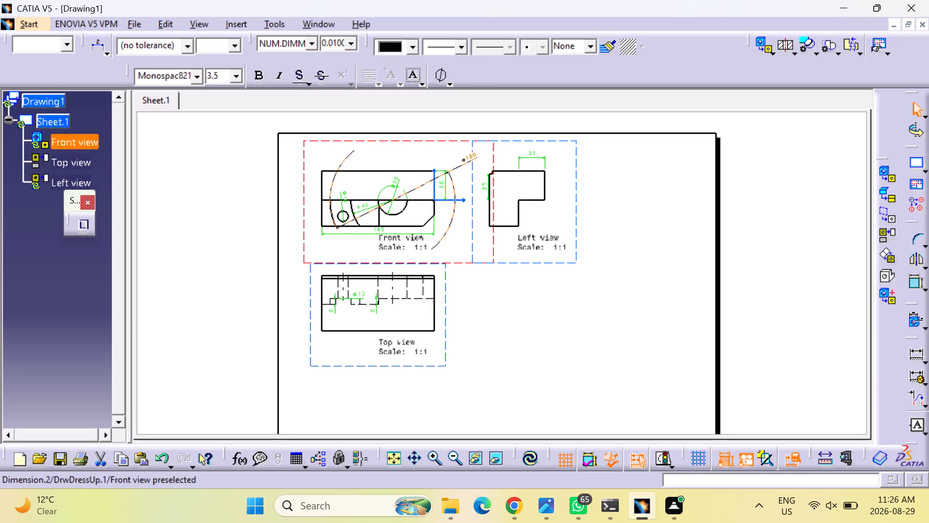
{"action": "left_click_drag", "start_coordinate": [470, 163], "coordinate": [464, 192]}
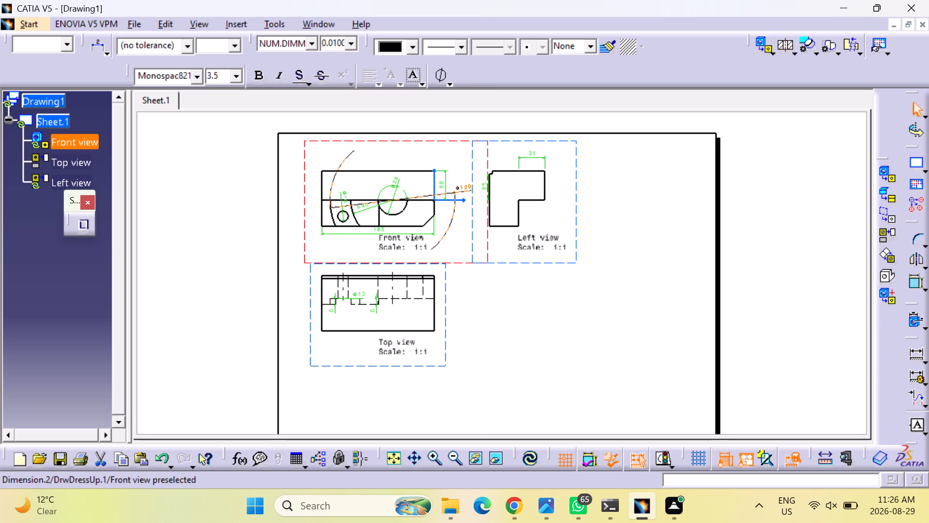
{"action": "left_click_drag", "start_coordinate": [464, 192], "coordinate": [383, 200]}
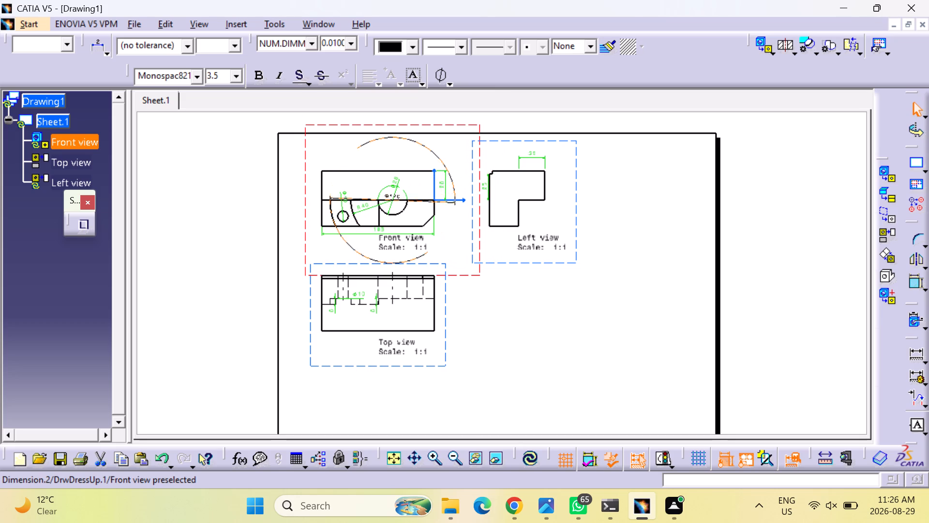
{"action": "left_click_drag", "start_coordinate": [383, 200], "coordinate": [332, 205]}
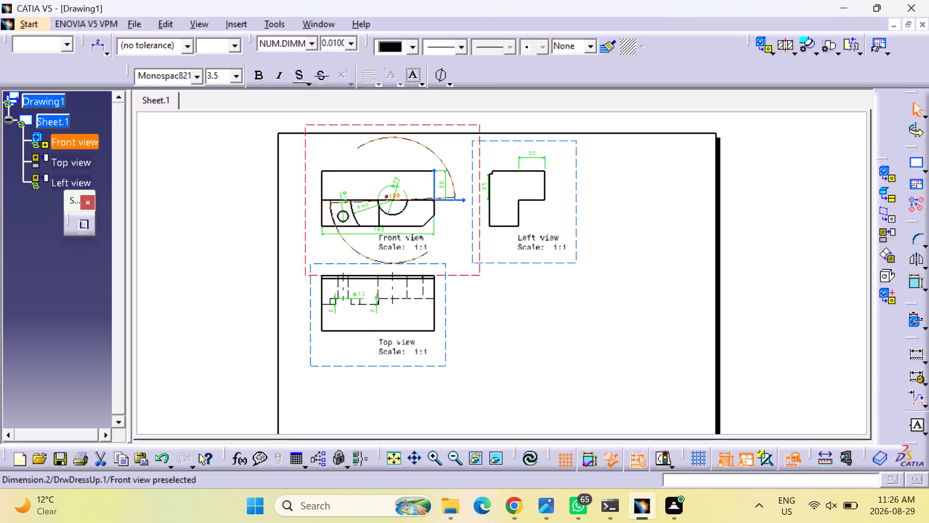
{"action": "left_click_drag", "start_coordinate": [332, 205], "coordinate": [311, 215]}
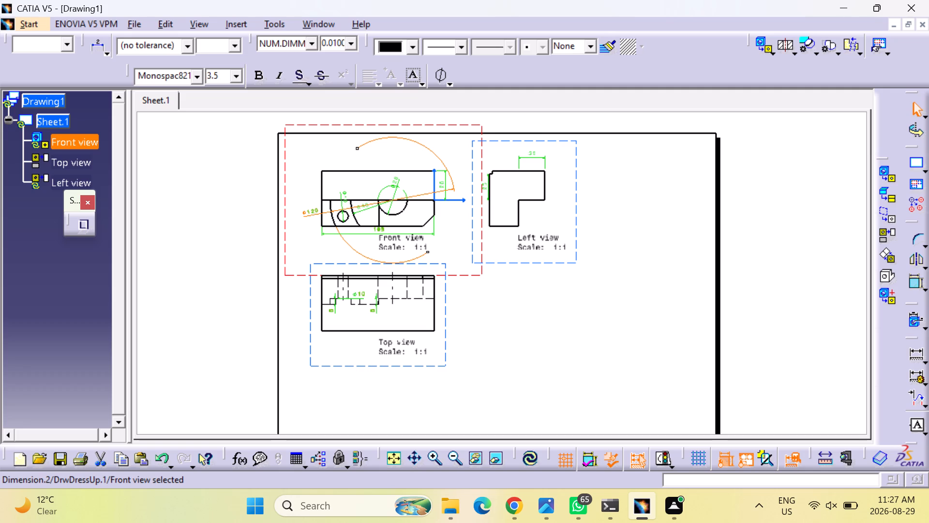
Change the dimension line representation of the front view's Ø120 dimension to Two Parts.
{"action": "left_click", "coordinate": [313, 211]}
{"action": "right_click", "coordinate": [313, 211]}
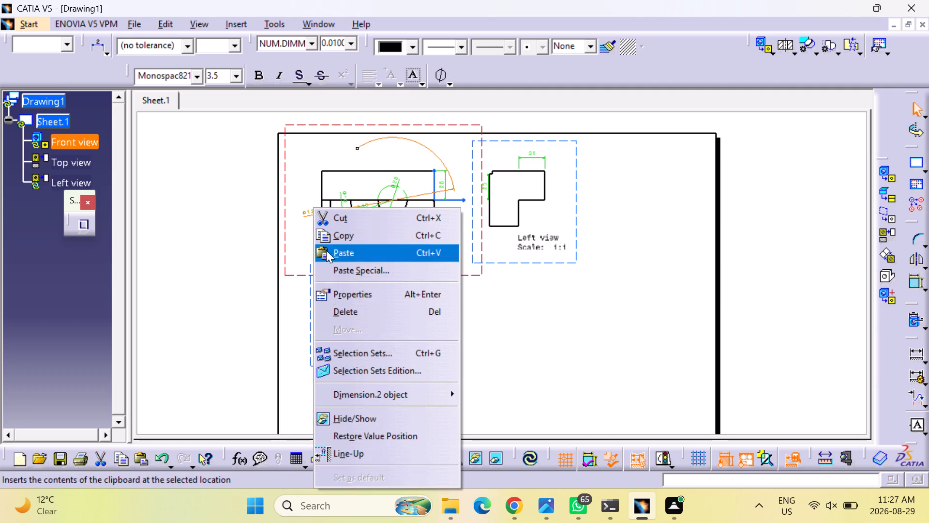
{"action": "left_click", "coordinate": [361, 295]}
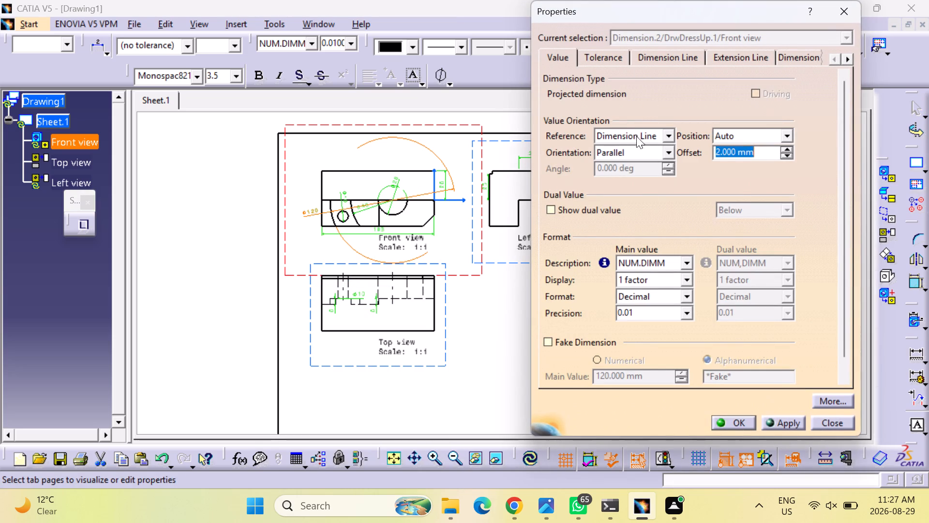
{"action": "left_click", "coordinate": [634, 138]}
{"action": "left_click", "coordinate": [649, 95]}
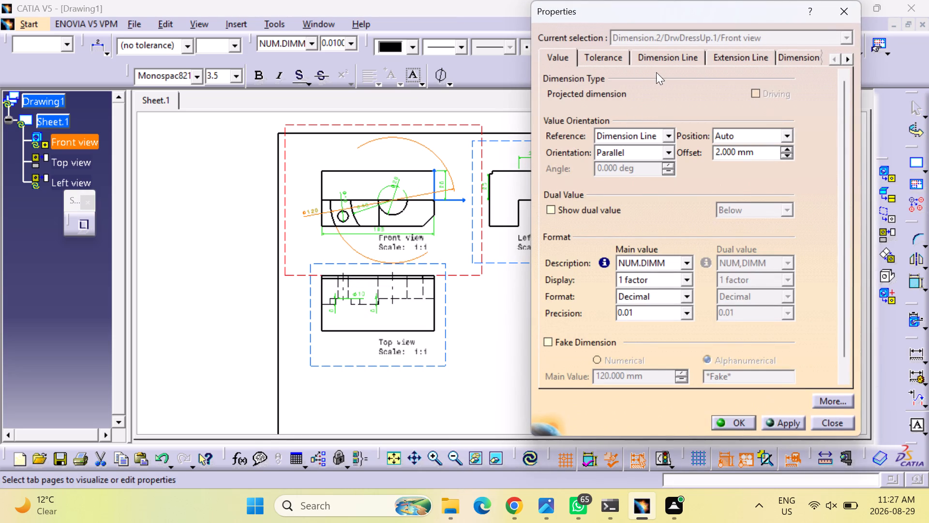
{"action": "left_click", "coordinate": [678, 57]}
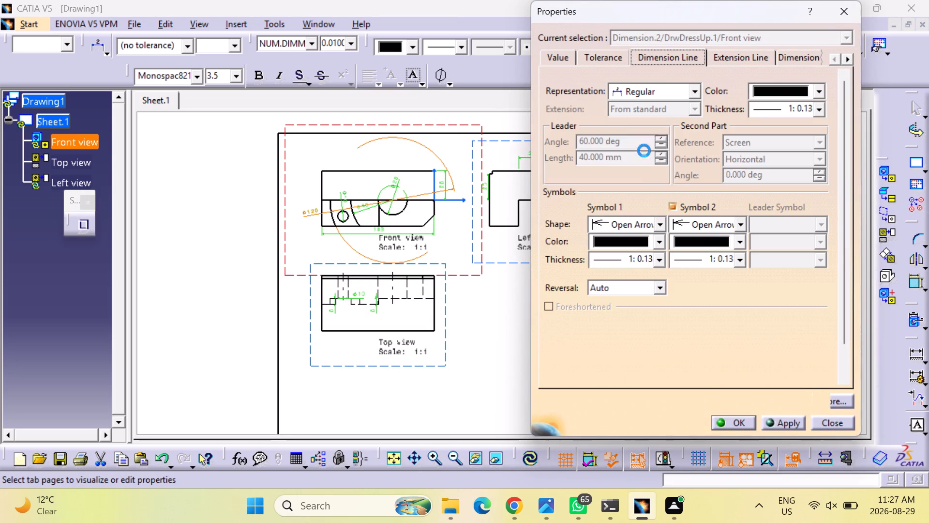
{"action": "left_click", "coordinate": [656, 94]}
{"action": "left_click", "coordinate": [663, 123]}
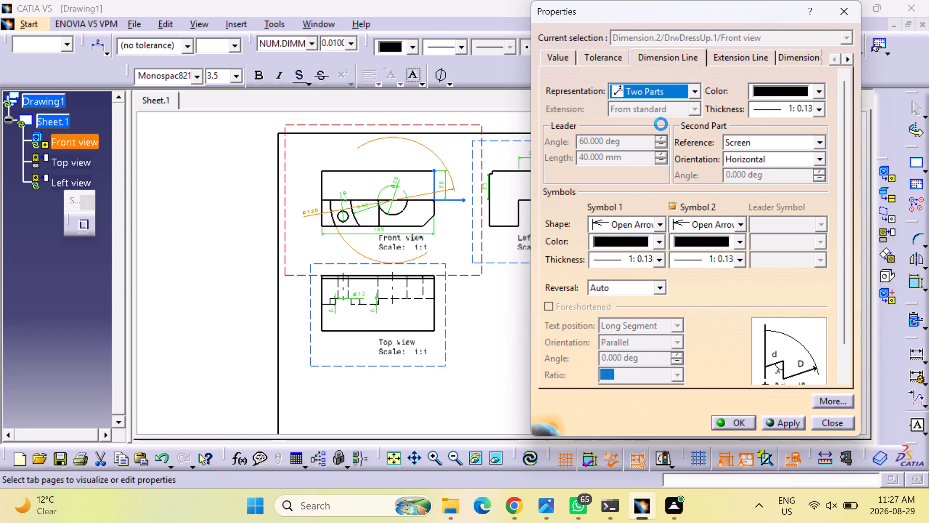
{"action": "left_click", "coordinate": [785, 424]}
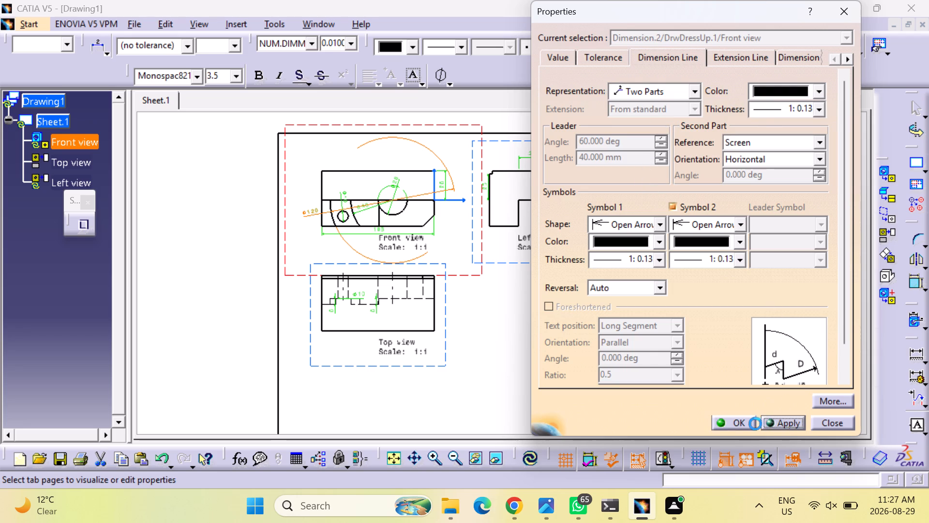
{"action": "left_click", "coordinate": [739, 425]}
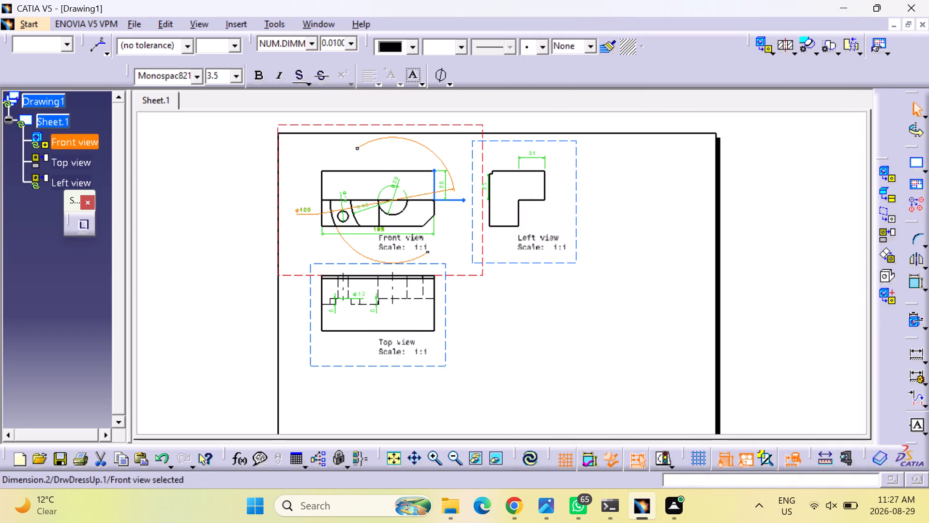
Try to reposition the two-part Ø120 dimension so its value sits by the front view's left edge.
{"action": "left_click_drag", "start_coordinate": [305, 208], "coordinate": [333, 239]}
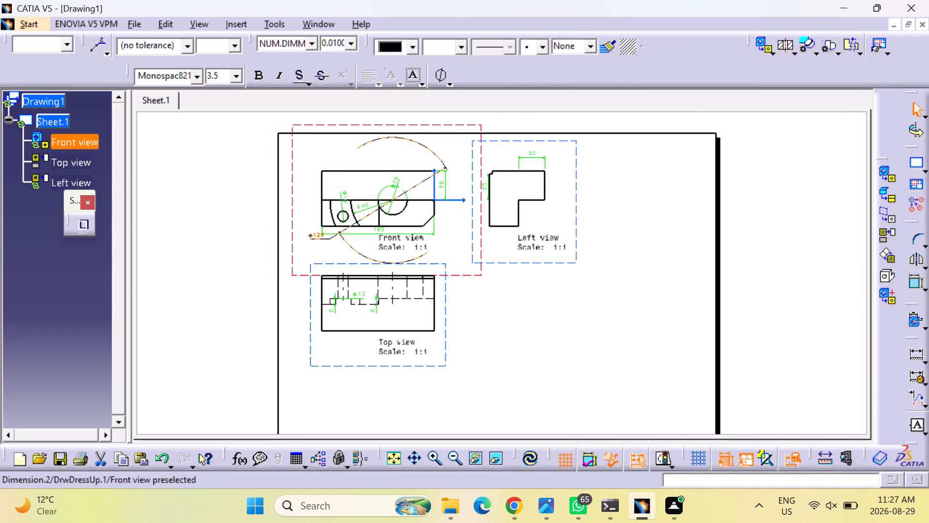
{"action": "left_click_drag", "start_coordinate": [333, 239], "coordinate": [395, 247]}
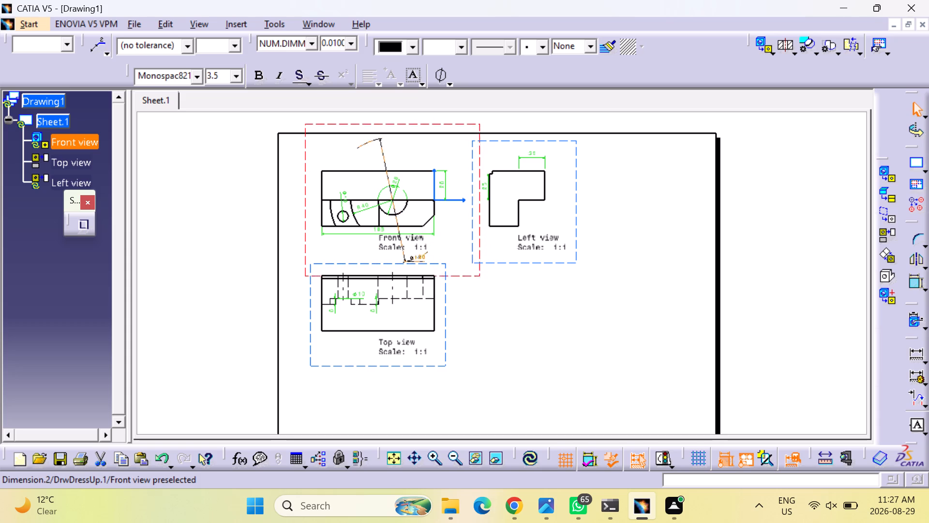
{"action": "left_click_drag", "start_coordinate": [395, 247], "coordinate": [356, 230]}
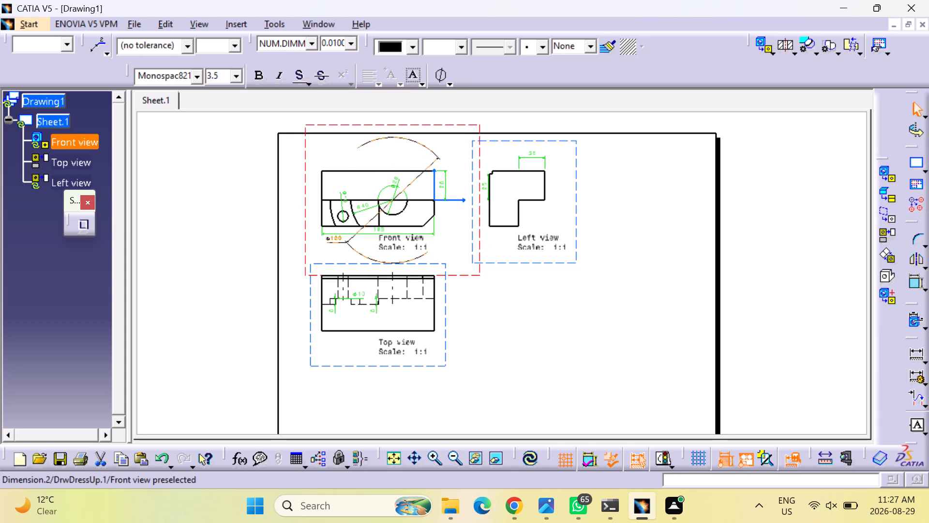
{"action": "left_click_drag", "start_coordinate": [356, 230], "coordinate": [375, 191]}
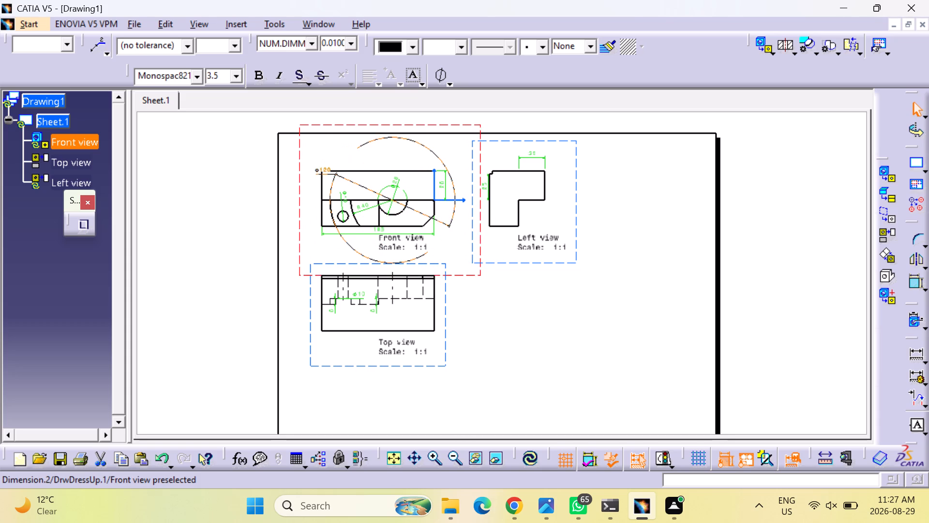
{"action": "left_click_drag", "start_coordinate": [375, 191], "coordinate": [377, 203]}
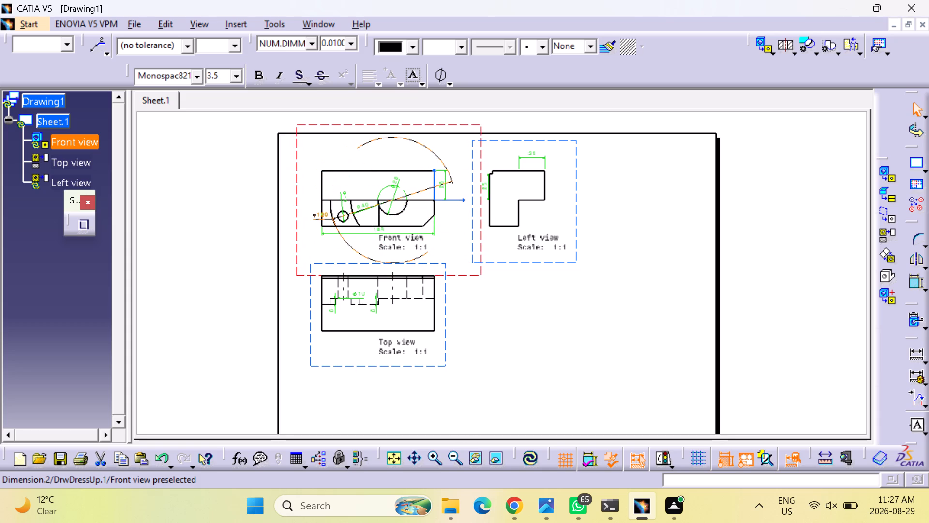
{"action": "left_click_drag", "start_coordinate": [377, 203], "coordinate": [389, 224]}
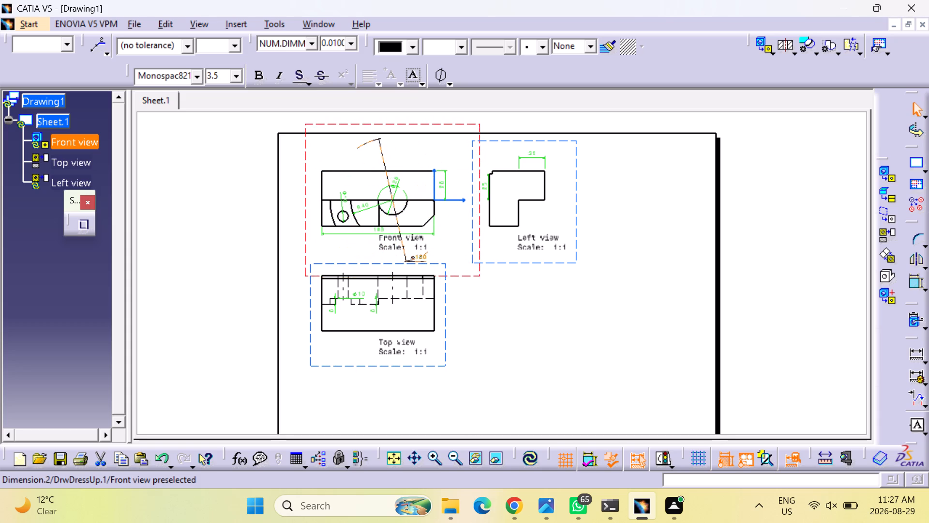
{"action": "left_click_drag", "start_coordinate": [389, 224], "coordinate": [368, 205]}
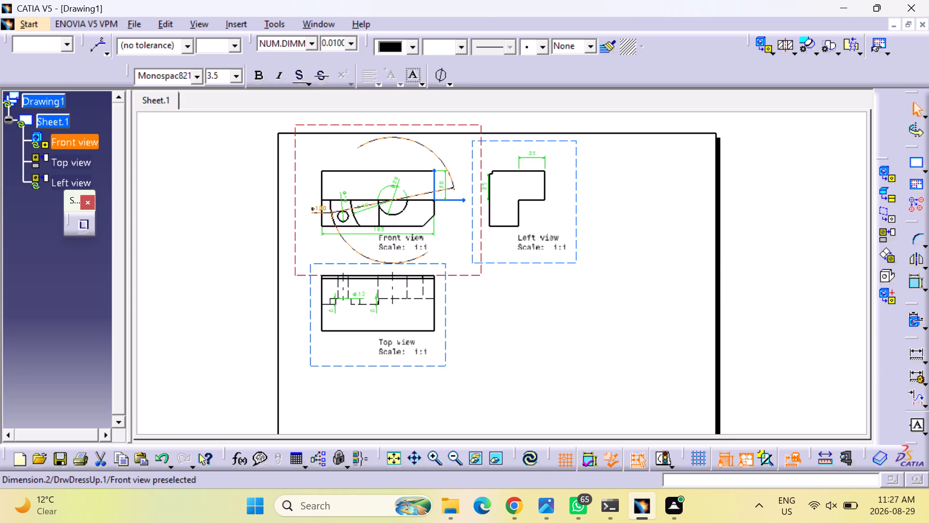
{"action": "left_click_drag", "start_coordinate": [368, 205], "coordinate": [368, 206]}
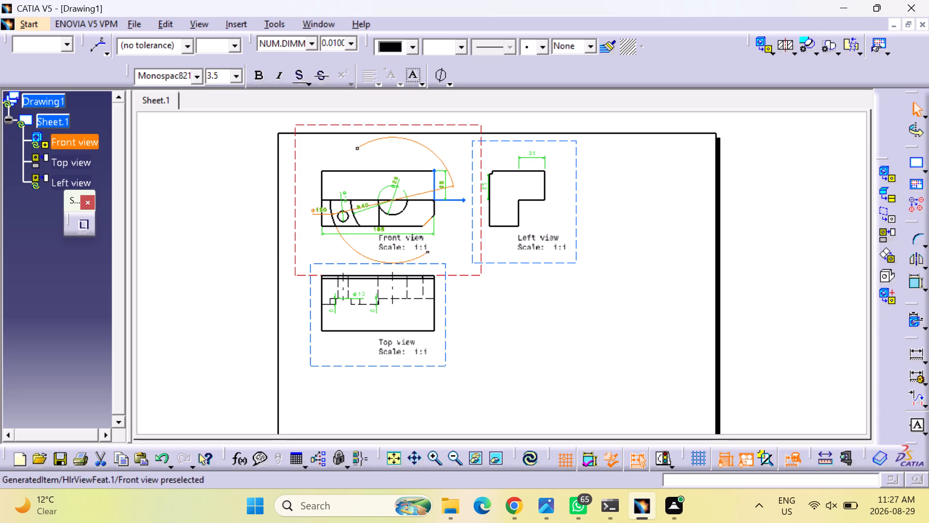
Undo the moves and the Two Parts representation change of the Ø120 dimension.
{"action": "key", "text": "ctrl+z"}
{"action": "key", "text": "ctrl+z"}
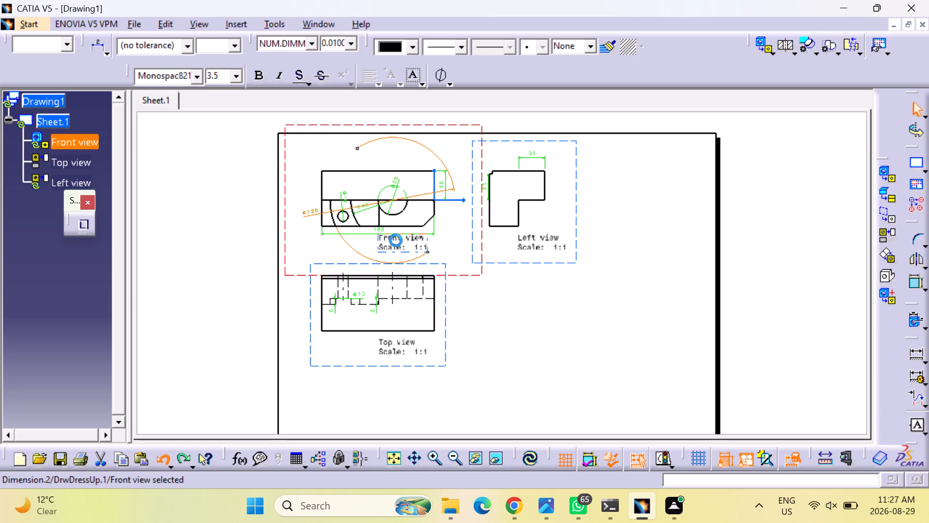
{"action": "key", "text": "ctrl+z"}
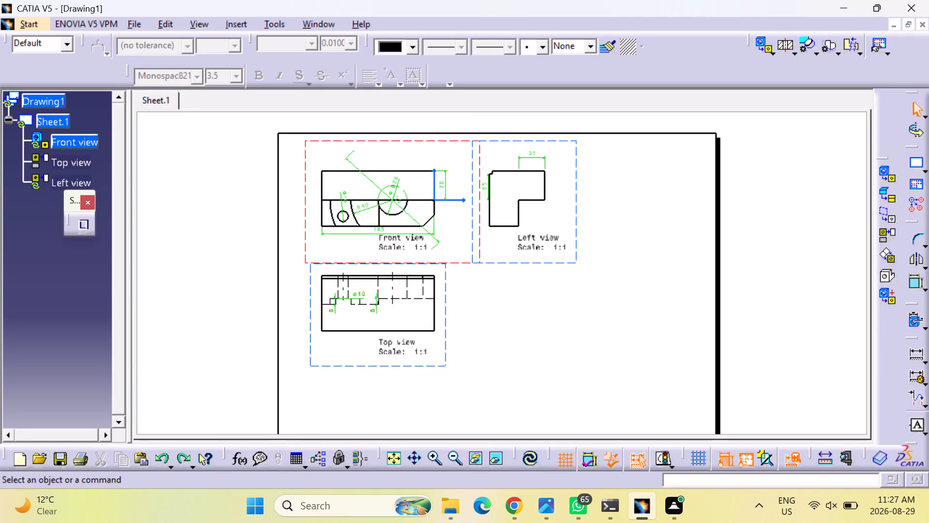
Move the Ø10 hole dimension in the front view farther up, into the part's upper half above the hole.
{"action": "left_click", "coordinate": [344, 194]}
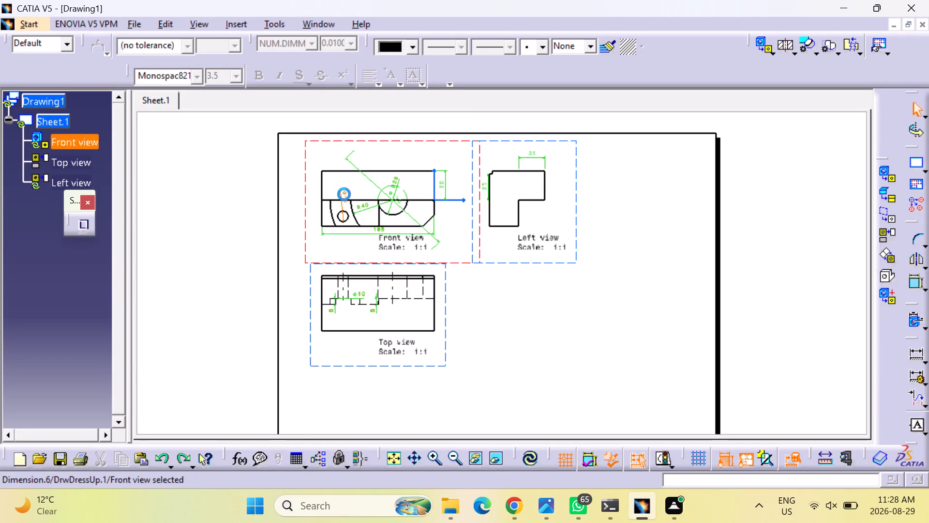
{"action": "left_click_drag", "start_coordinate": [344, 194], "coordinate": [343, 188]}
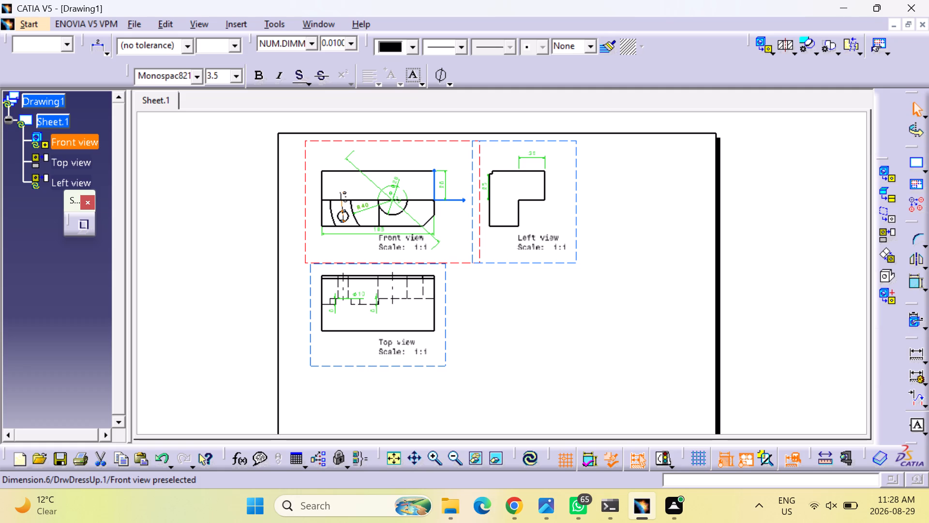
{"action": "left_click_drag", "start_coordinate": [343, 188], "coordinate": [342, 182]}
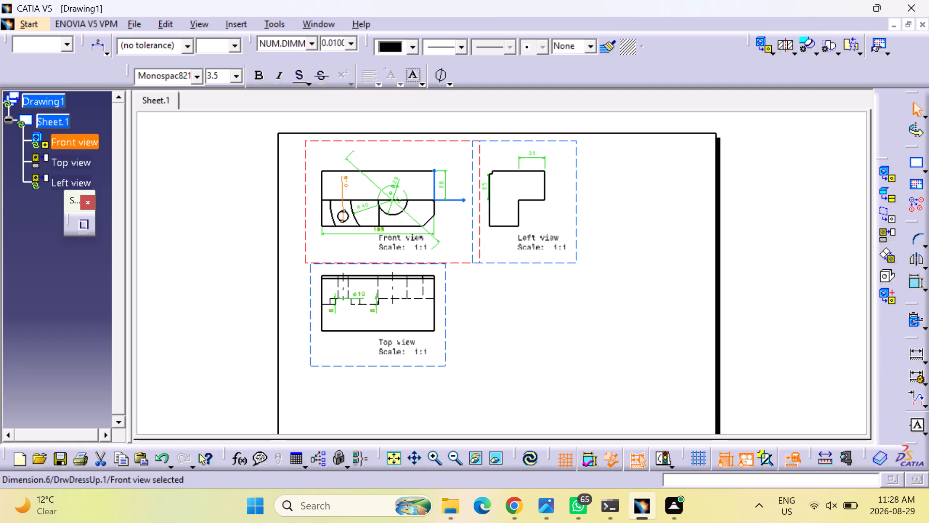
Shift the Front view label text slightly to the right and up beneath the front view.
{"action": "left_click", "coordinate": [410, 245]}
{"action": "left_click_drag", "start_coordinate": [410, 245], "coordinate": [417, 246]}
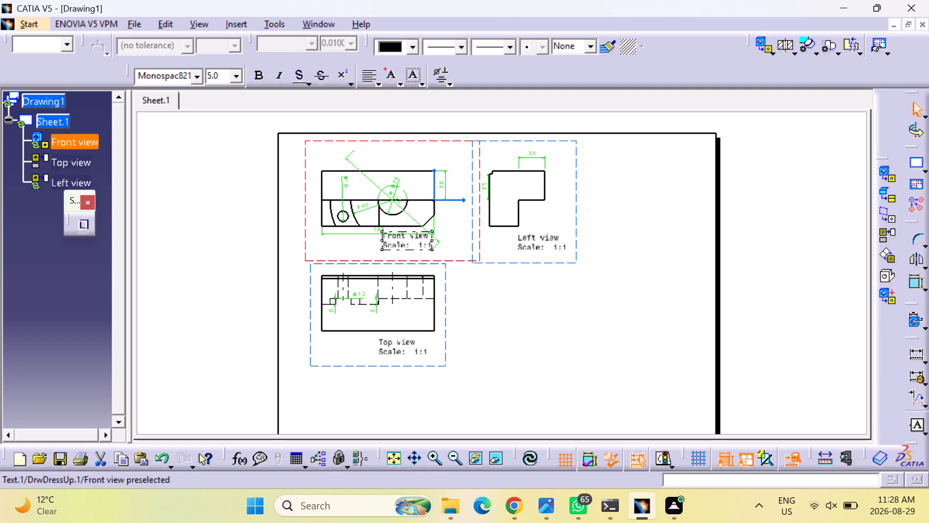
{"action": "left_click_drag", "start_coordinate": [417, 246], "coordinate": [417, 247]}
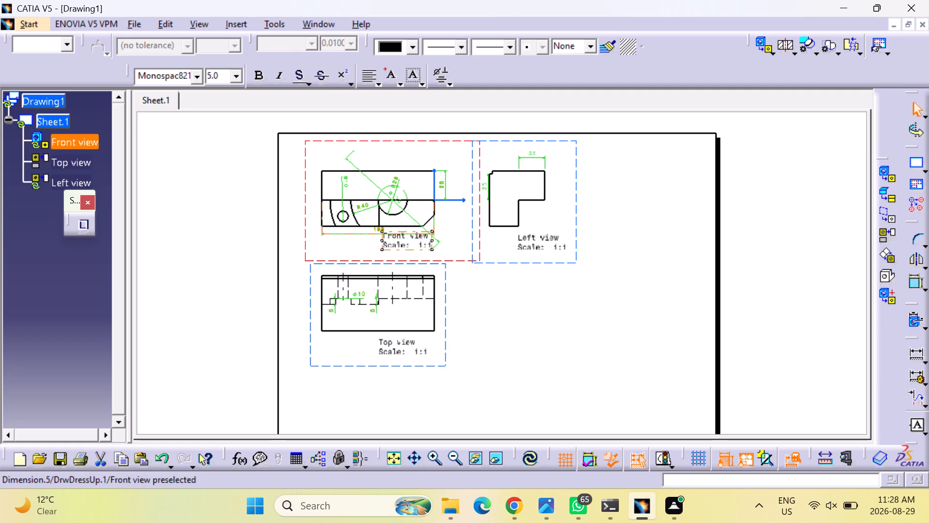
Move the 108 overall length dimension from below the front view to clear above the part's top edge.
{"action": "left_click", "coordinate": [375, 228]}
{"action": "left_click_drag", "start_coordinate": [377, 233], "coordinate": [373, 187]}
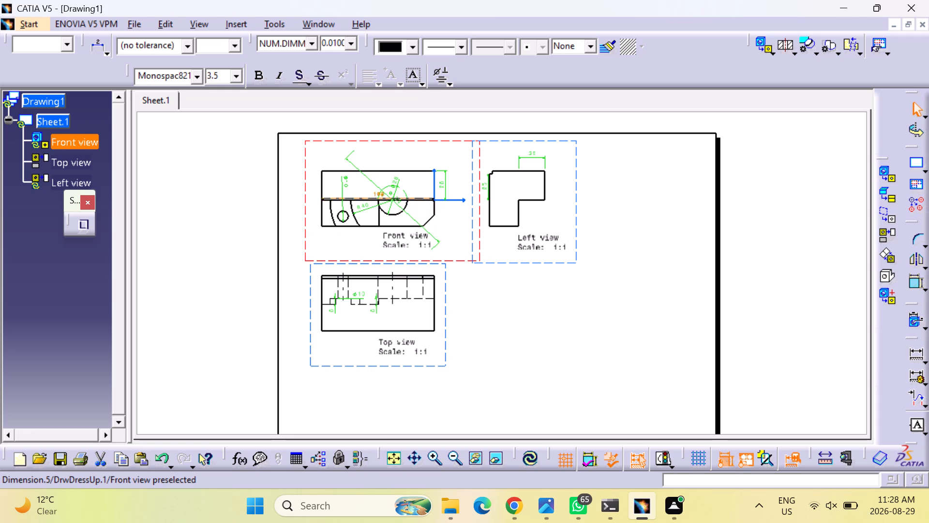
{"action": "left_click_drag", "start_coordinate": [373, 187], "coordinate": [373, 158]}
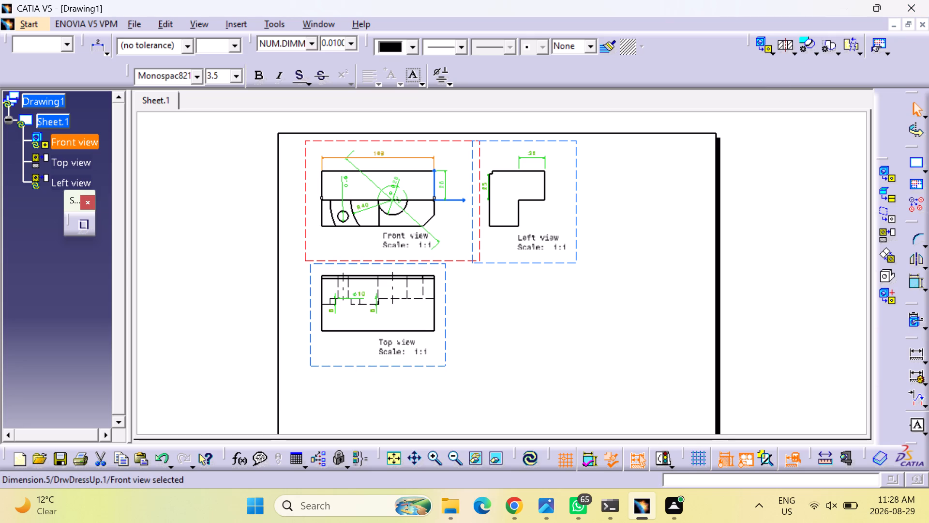
Insert an isometric view of the fork support bracket, using the part's long side face as reference and placing it beside the left view.
{"action": "left_click", "coordinate": [884, 281]}
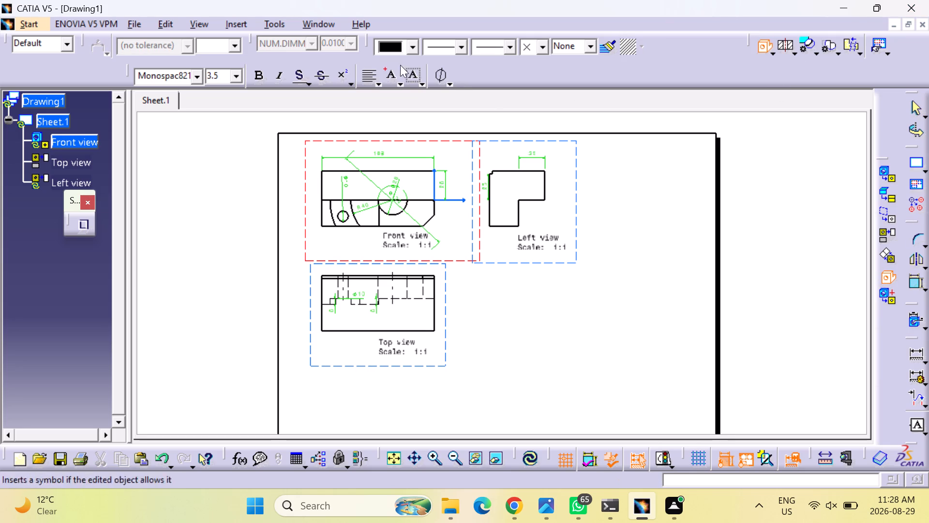
{"action": "left_click", "coordinate": [305, 23]}
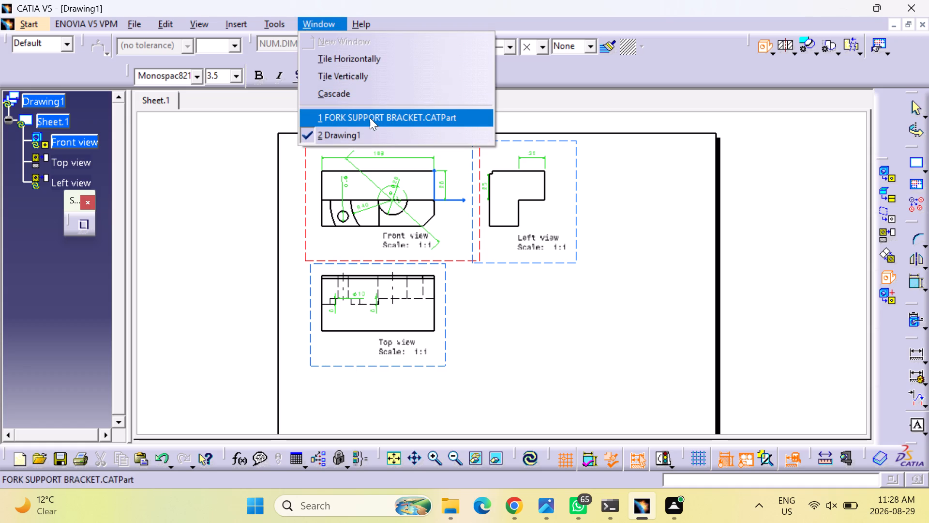
{"action": "left_click", "coordinate": [372, 121]}
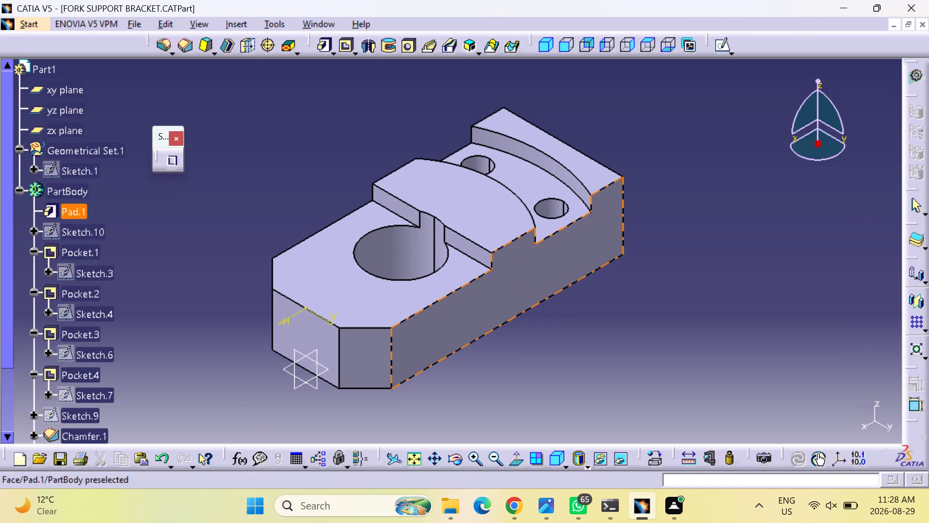
{"action": "left_click", "coordinate": [508, 278]}
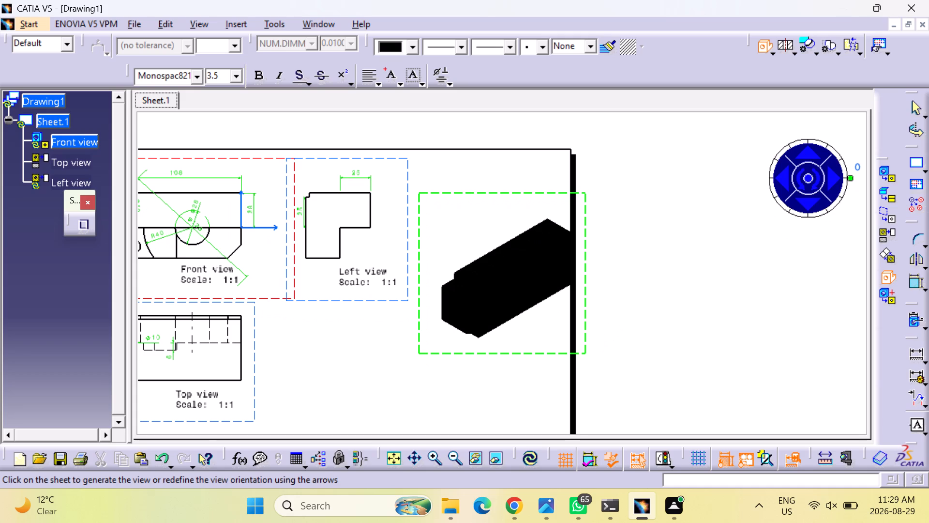
{"action": "left_click_drag", "start_coordinate": [521, 272], "coordinate": [504, 298]}
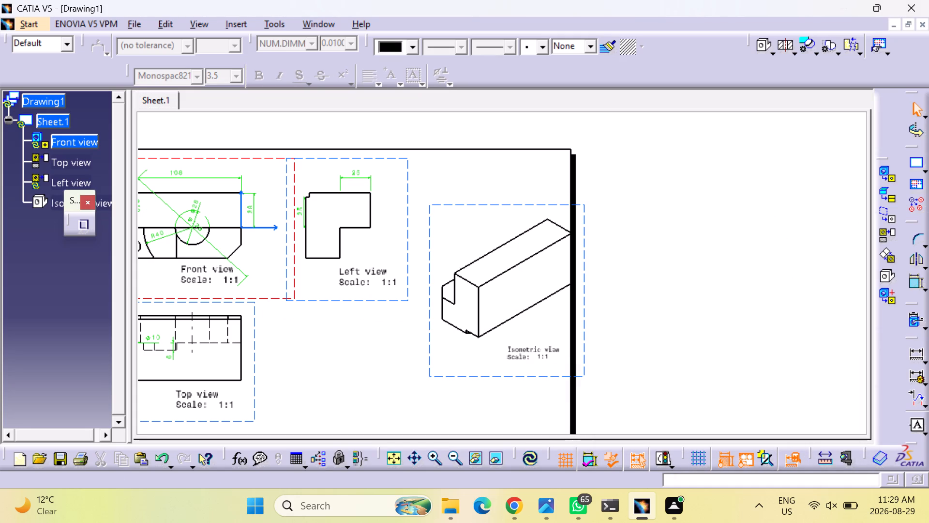
Move the isometric view down and to the left so it sits inside the sheet border, below the left view's level.
{"action": "left_click_drag", "start_coordinate": [448, 376], "coordinate": [430, 392]}
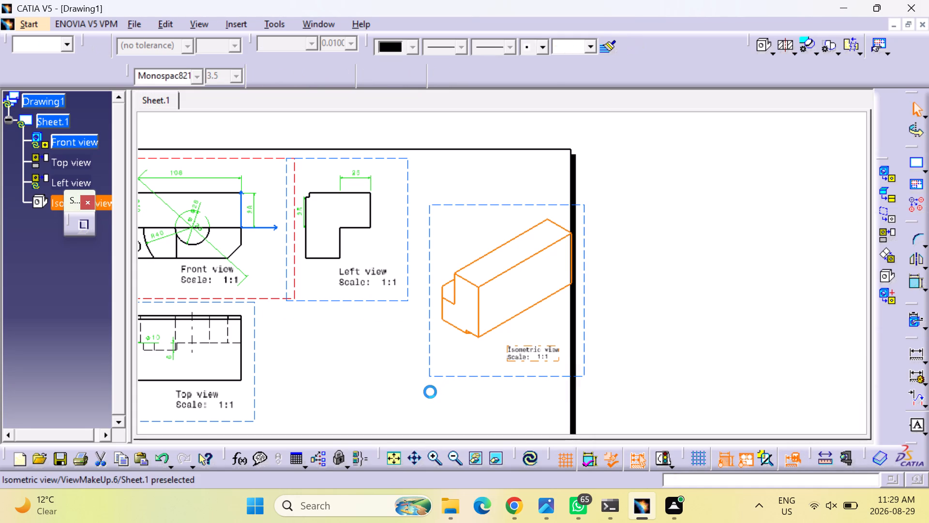
{"action": "left_click_drag", "start_coordinate": [430, 392], "coordinate": [429, 392]}
{"action": "left_click_drag", "start_coordinate": [429, 376], "coordinate": [396, 416]}
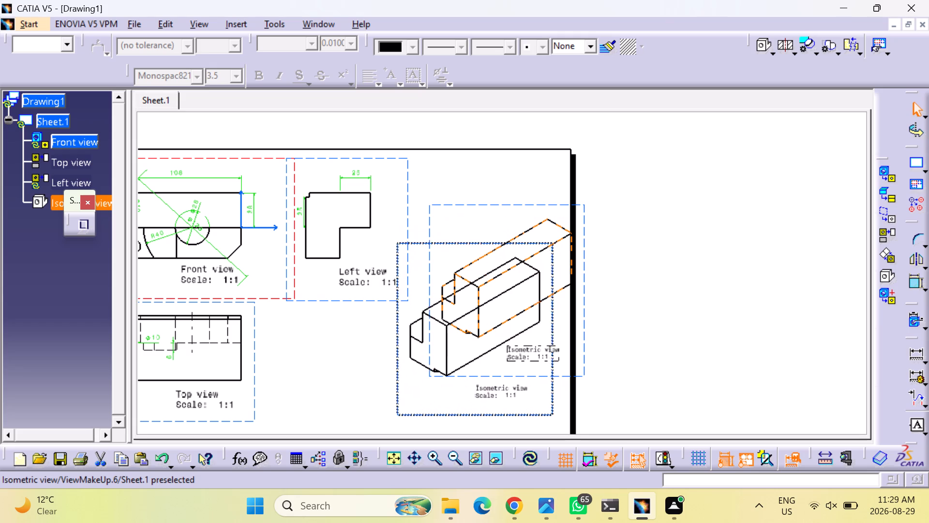
{"action": "left_click_drag", "start_coordinate": [396, 416], "coordinate": [412, 428]}
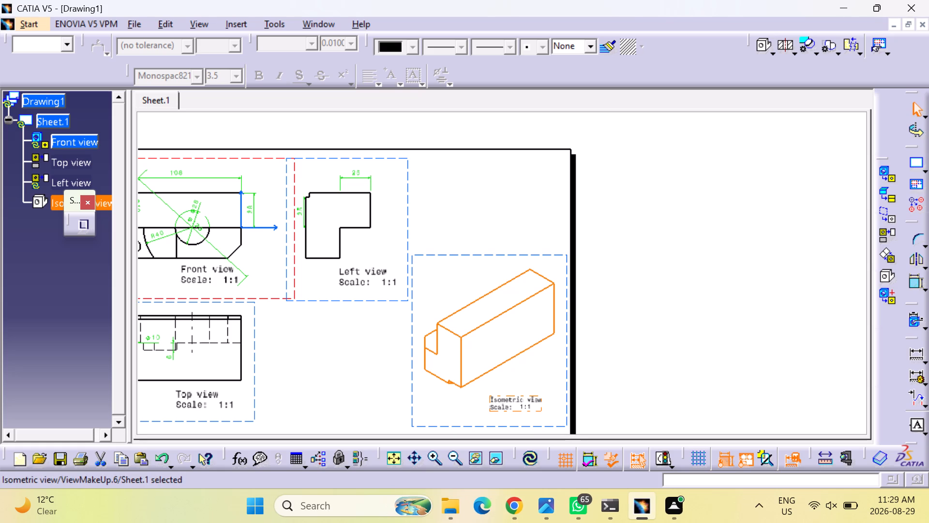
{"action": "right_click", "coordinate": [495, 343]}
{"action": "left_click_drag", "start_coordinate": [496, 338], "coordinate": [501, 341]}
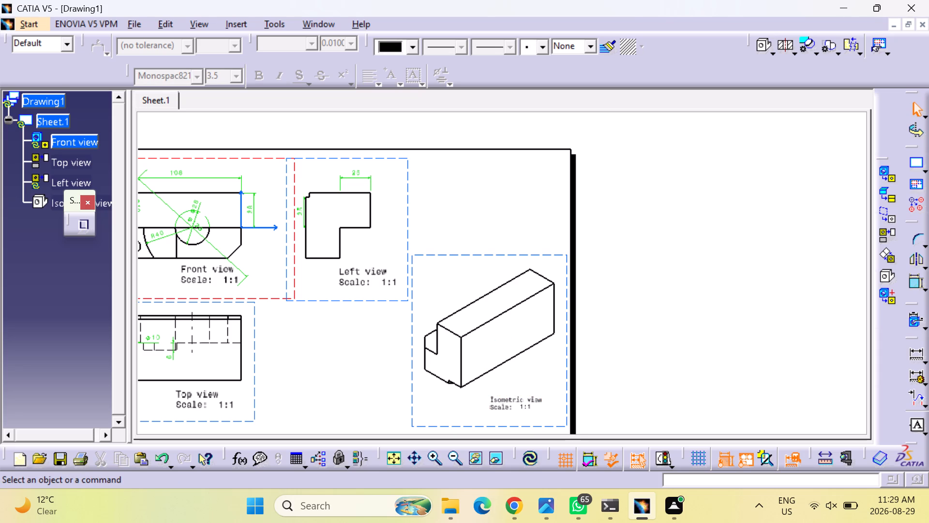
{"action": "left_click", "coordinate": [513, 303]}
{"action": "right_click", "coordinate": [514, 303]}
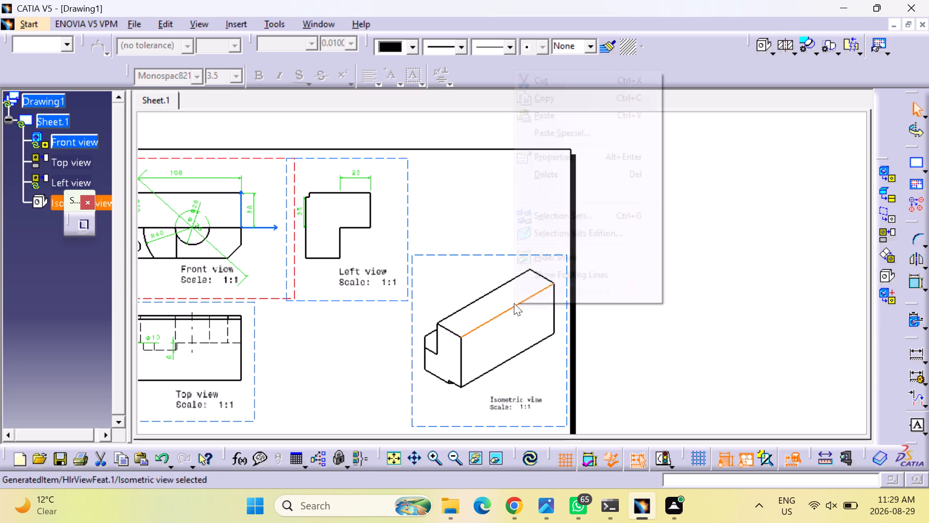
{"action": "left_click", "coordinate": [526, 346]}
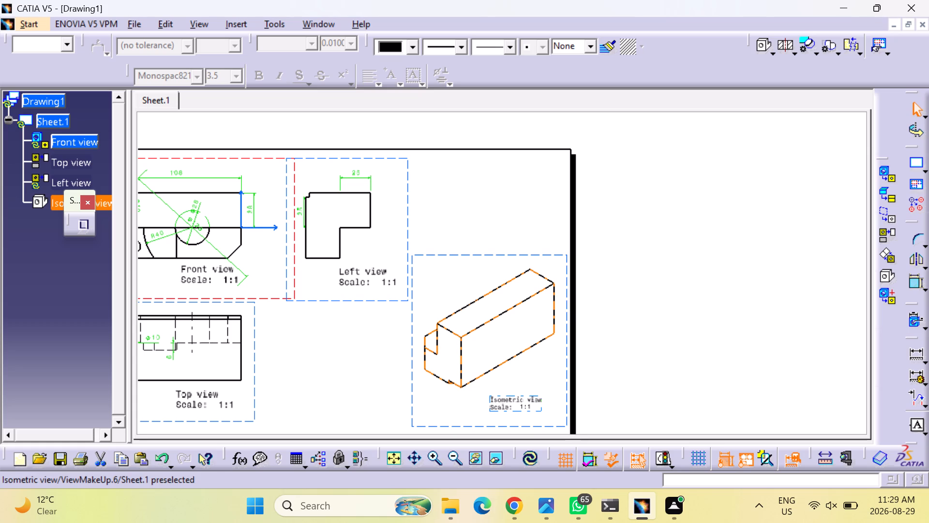
Review Sheet.1's properties, including scale, format and projection method, and close them without changes.
{"action": "left_click", "coordinate": [50, 120]}
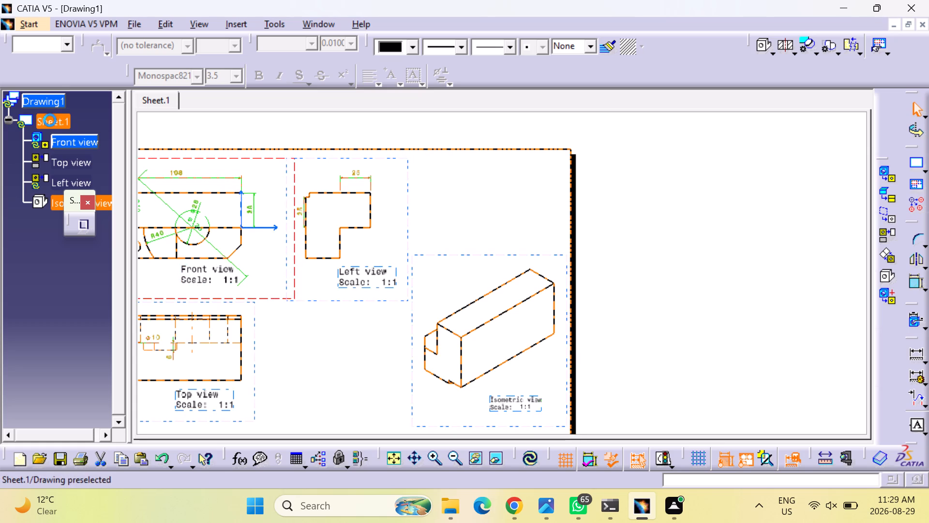
{"action": "right_click", "coordinate": [50, 120]}
{"action": "left_click", "coordinate": [117, 246]}
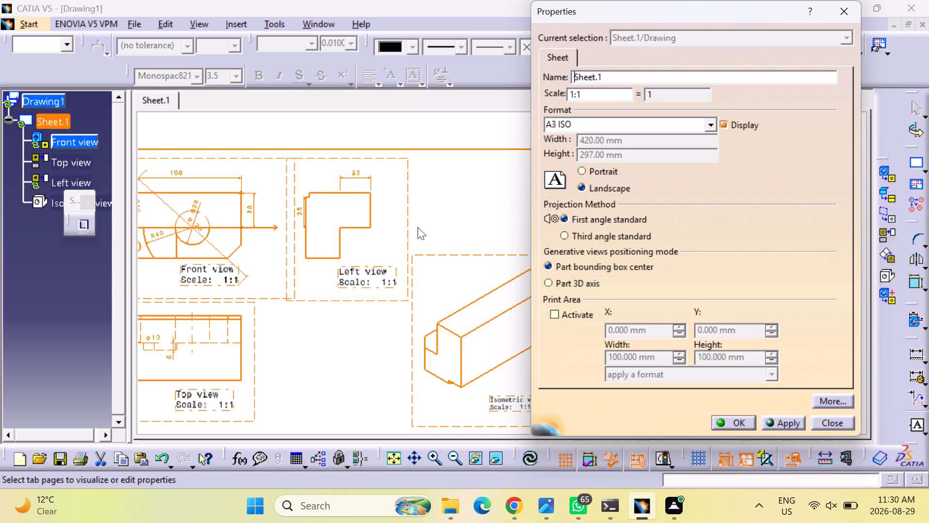
{"action": "left_click", "coordinate": [775, 424]}
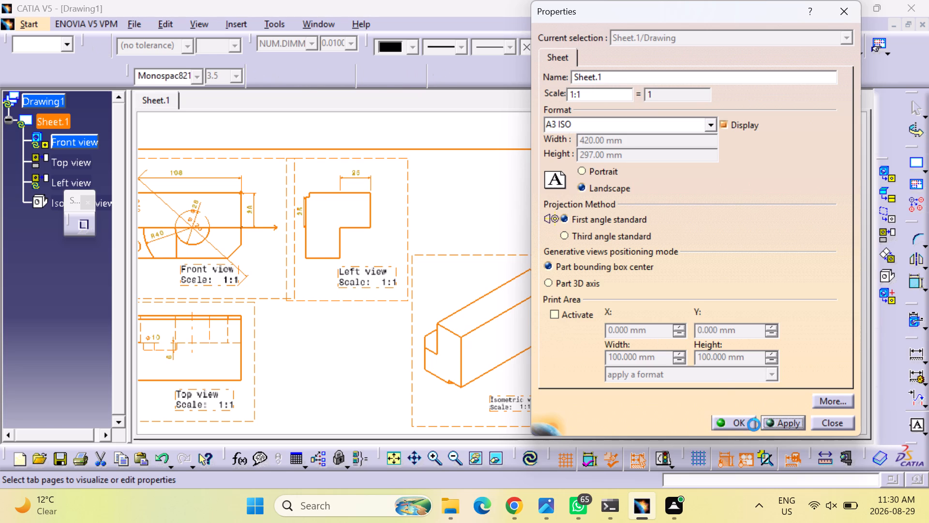
{"action": "left_click", "coordinate": [744, 422]}
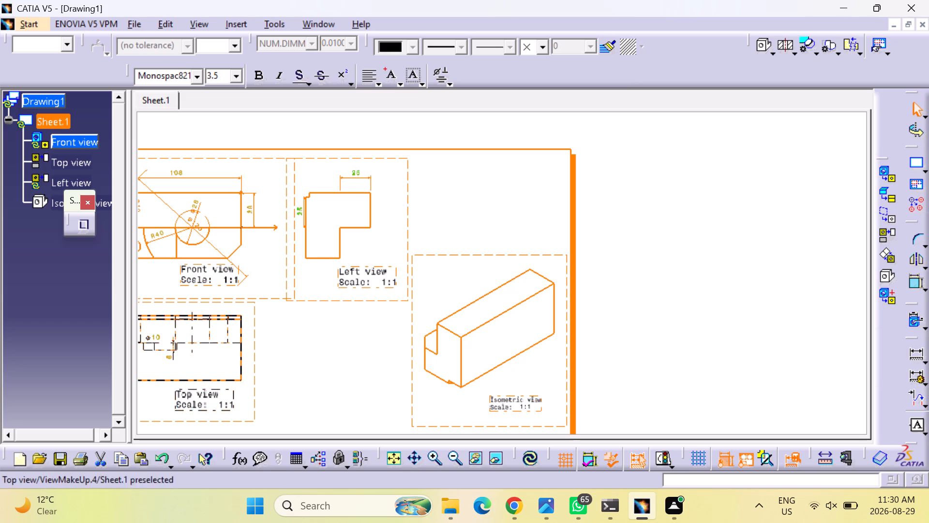
{"action": "left_click", "coordinate": [389, 461]}
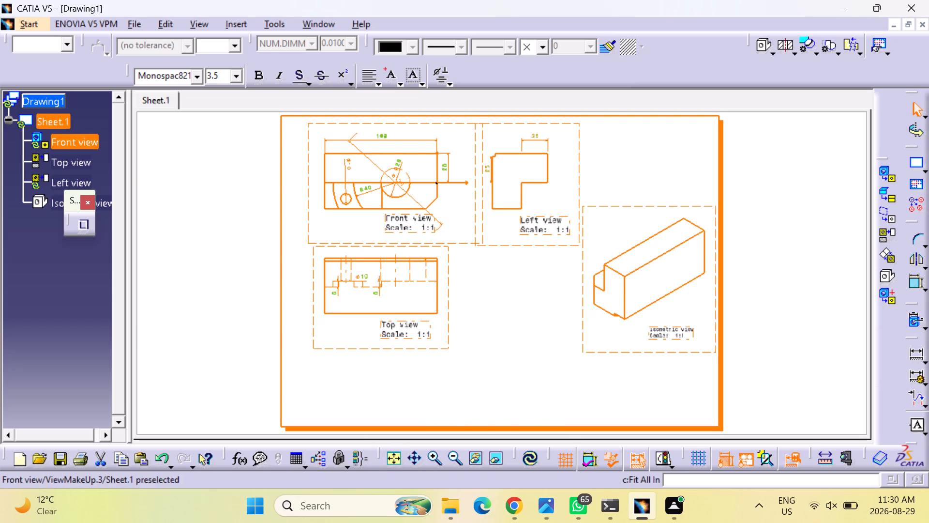
{"action": "left_click", "coordinate": [53, 122]}
{"action": "left_click", "coordinate": [225, 293]}
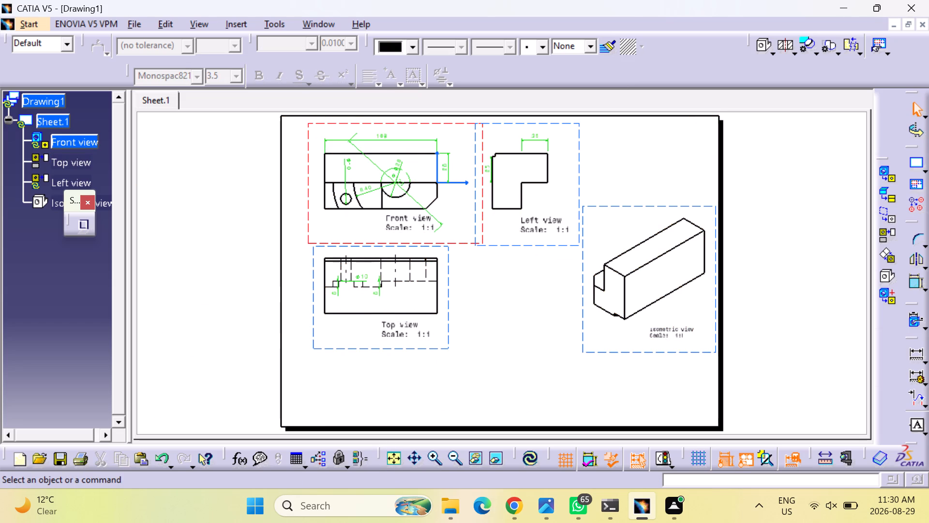
Set the isometric view's generation mode to Raster with the Shading mode and apply it.
{"action": "left_click", "coordinate": [587, 354]}
{"action": "right_click", "coordinate": [587, 352]}
{"action": "left_click", "coordinate": [677, 124]}
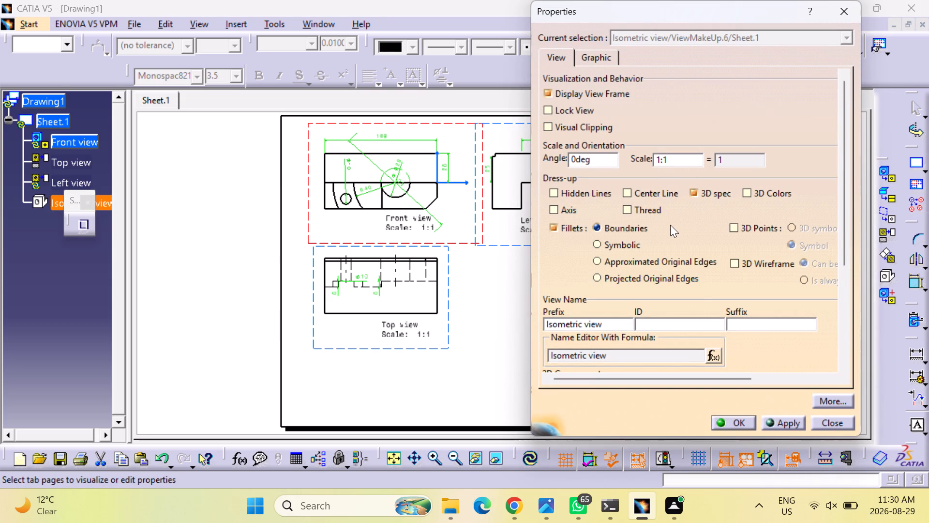
{"action": "scroll", "coordinate": [687, 290], "scroll_direction": "down", "scroll_amount": 7}
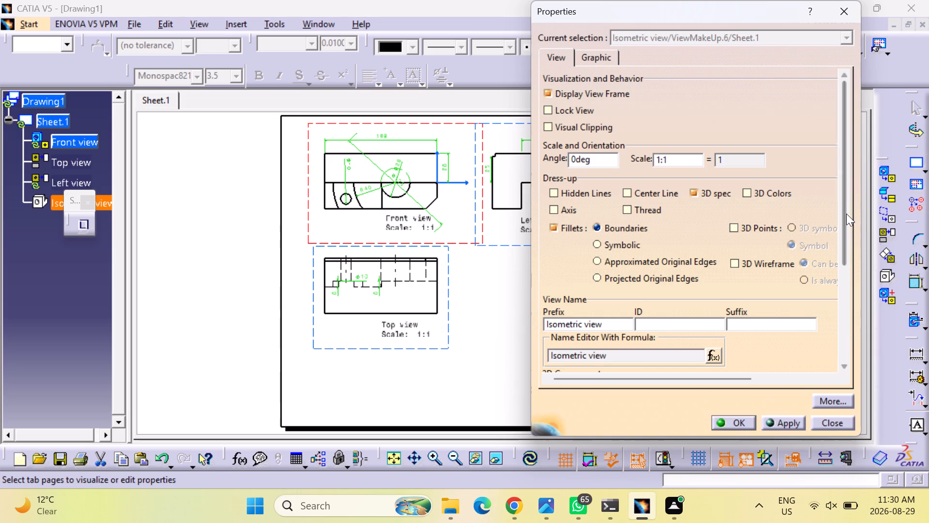
{"action": "left_click_drag", "start_coordinate": [846, 214], "coordinate": [856, 316]}
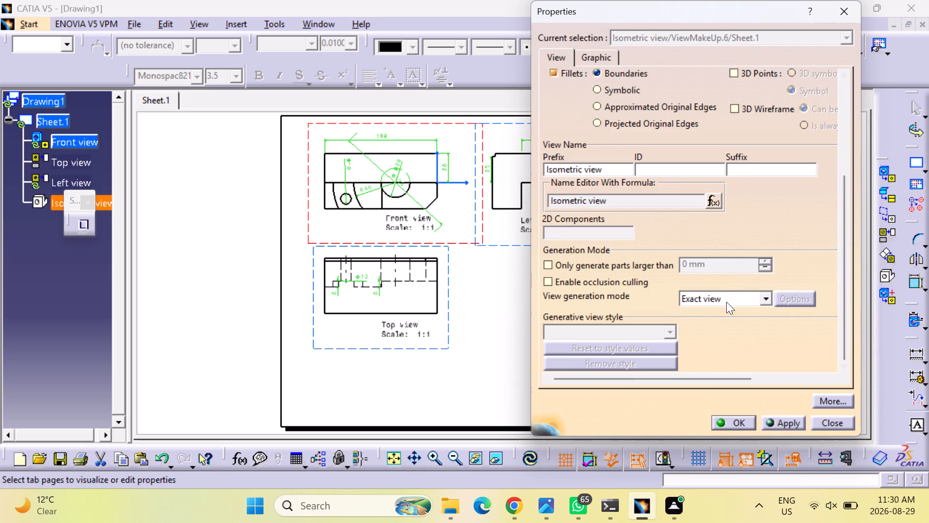
{"action": "left_click", "coordinate": [726, 302]}
{"action": "left_click", "coordinate": [712, 347]}
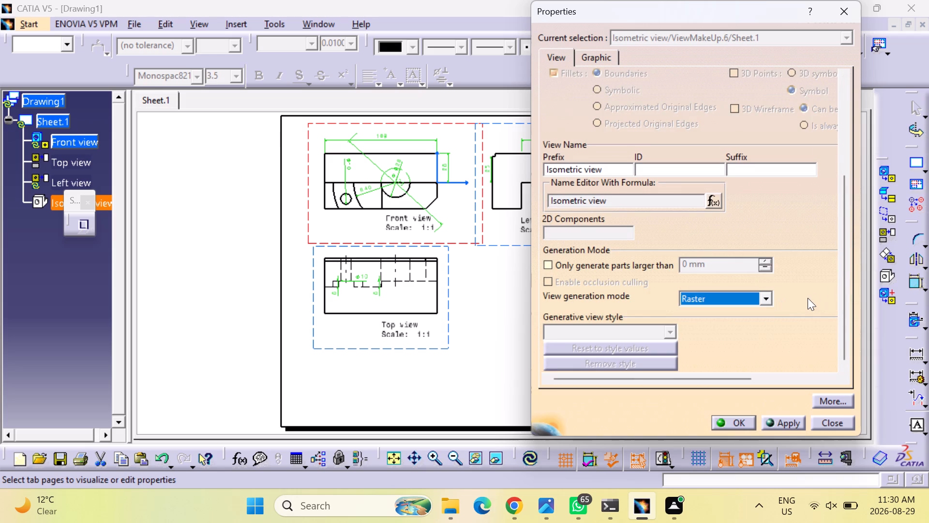
{"action": "left_click", "coordinate": [805, 295]}
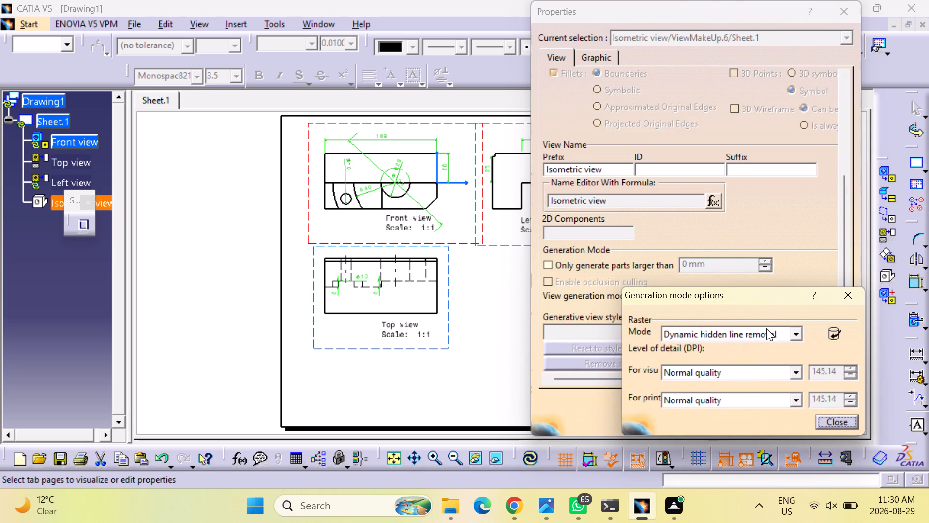
{"action": "left_click", "coordinate": [766, 329]}
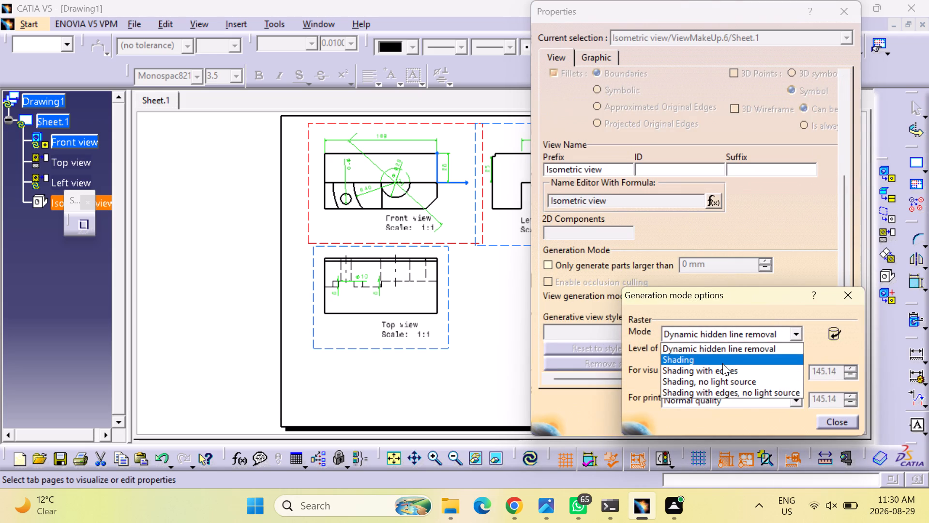
{"action": "left_click", "coordinate": [722, 363]}
{"action": "left_click", "coordinate": [833, 420]}
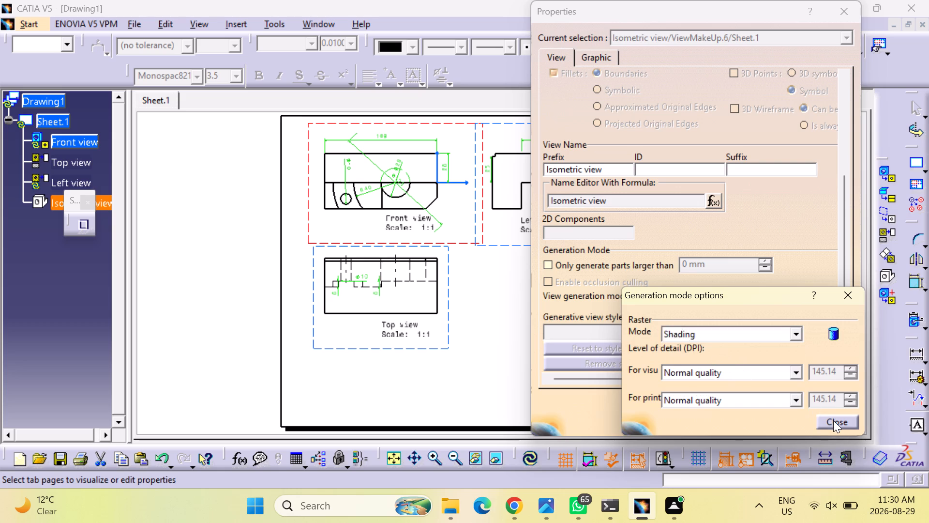
{"action": "left_click", "coordinate": [797, 424]}
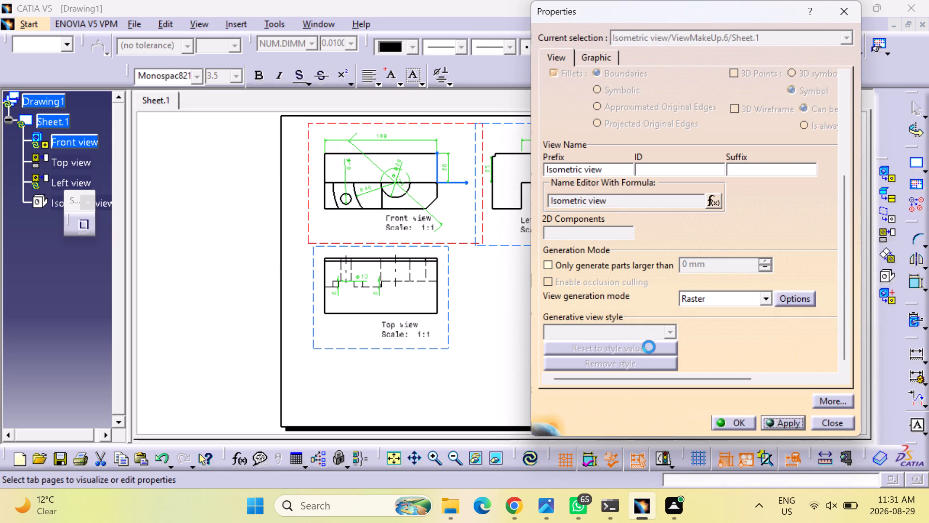
{"action": "left_click", "coordinate": [737, 423]}
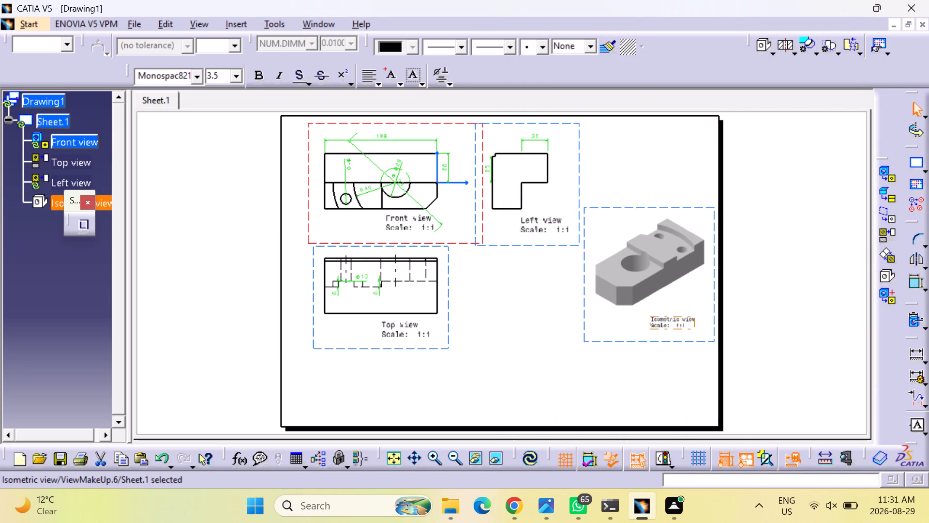
Move the shaded isometric view down and to the left, into the free lower area of the sheet.
{"action": "left_click_drag", "start_coordinate": [619, 342], "coordinate": [580, 385]}
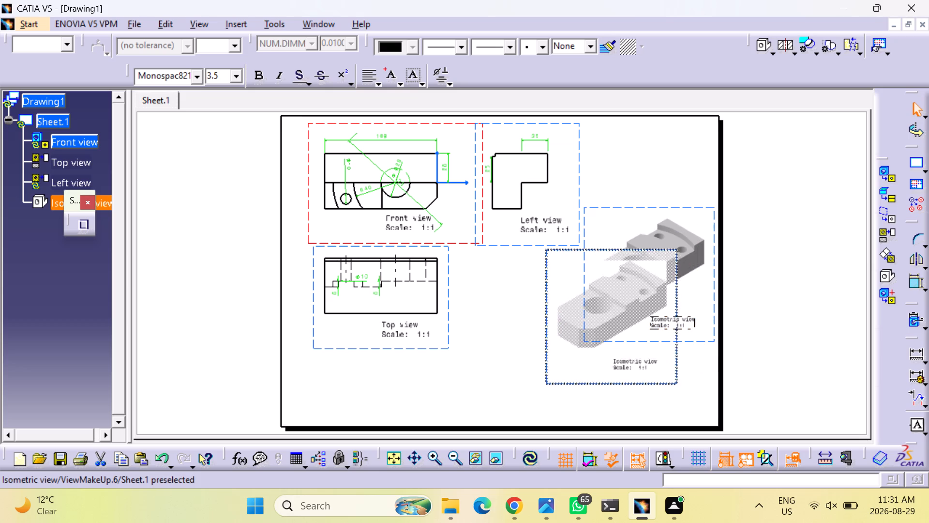
{"action": "left_click_drag", "start_coordinate": [580, 385], "coordinate": [570, 401]}
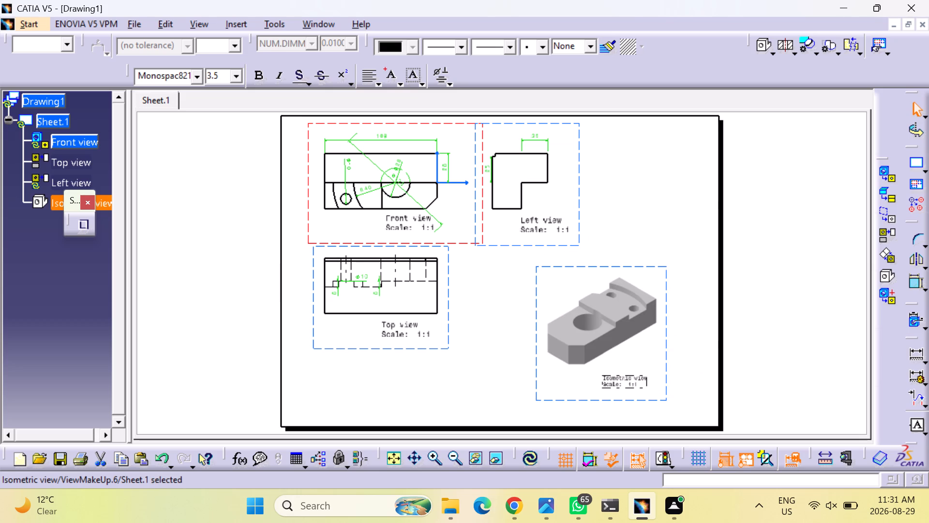
Set the isometric view's scale to 2:1 in its properties.
{"action": "left_click", "coordinate": [559, 401]}
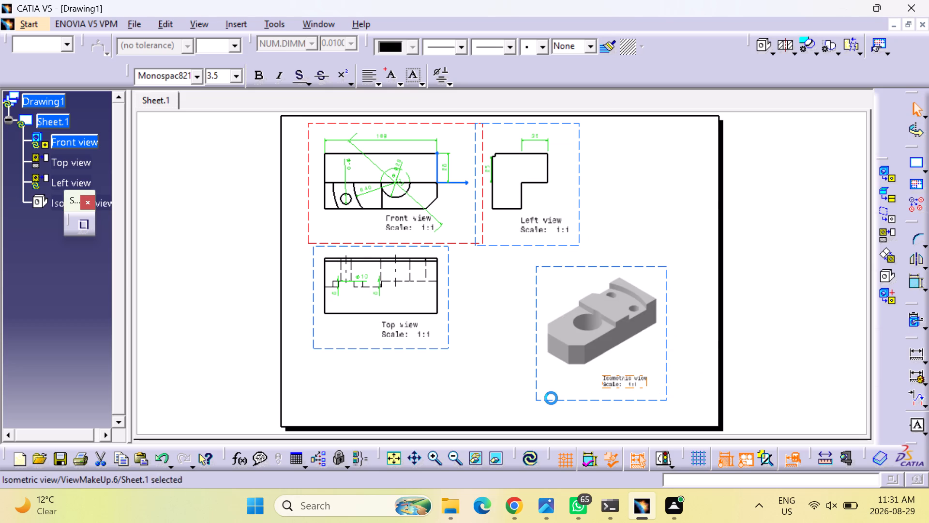
{"action": "left_click", "coordinate": [551, 398]}
{"action": "left_click", "coordinate": [540, 399]}
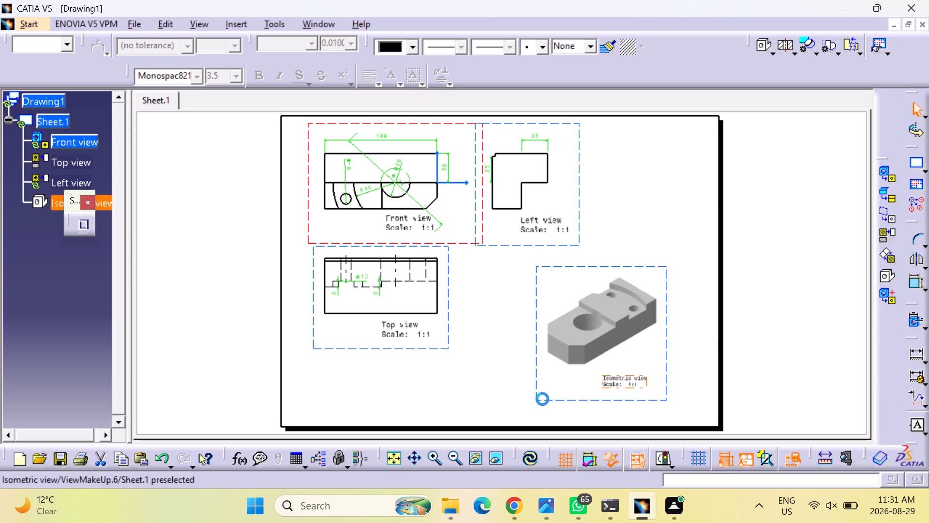
{"action": "right_click", "coordinate": [542, 399]}
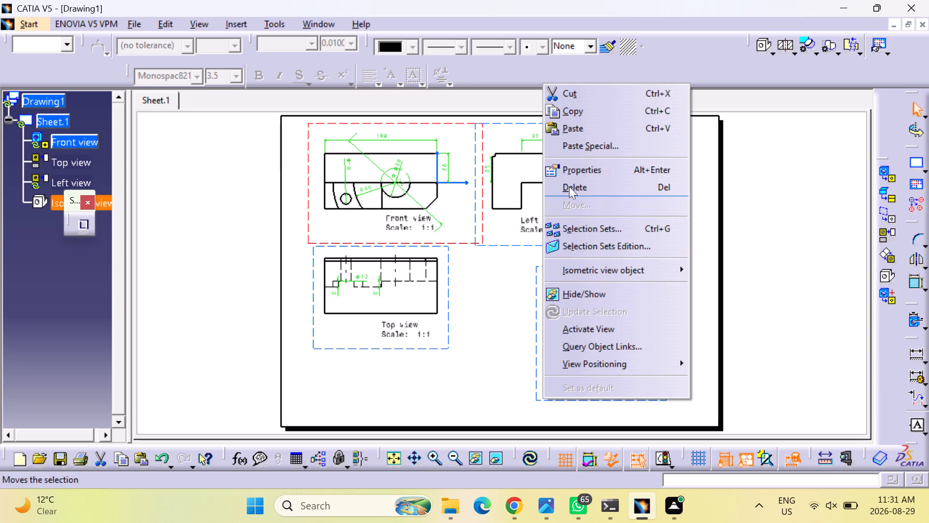
{"action": "left_click", "coordinate": [585, 171]}
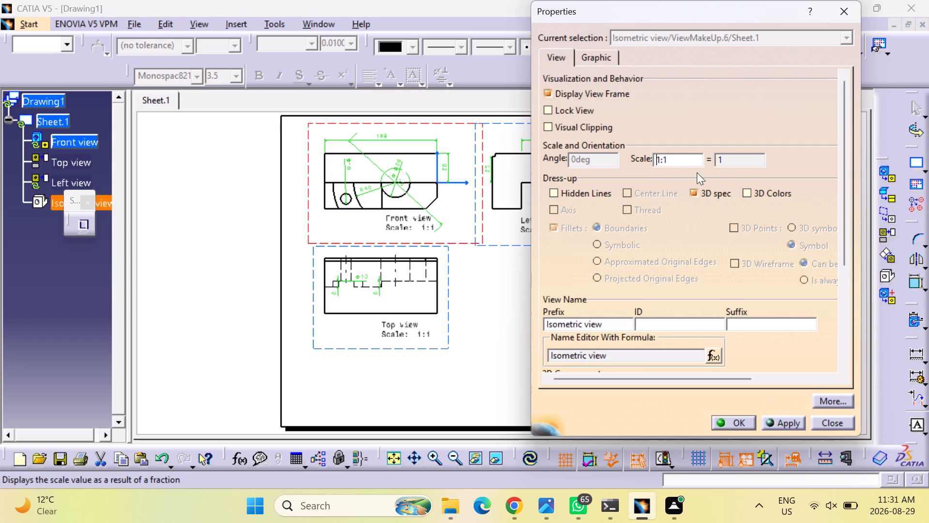
{"action": "key", "text": "Right"}
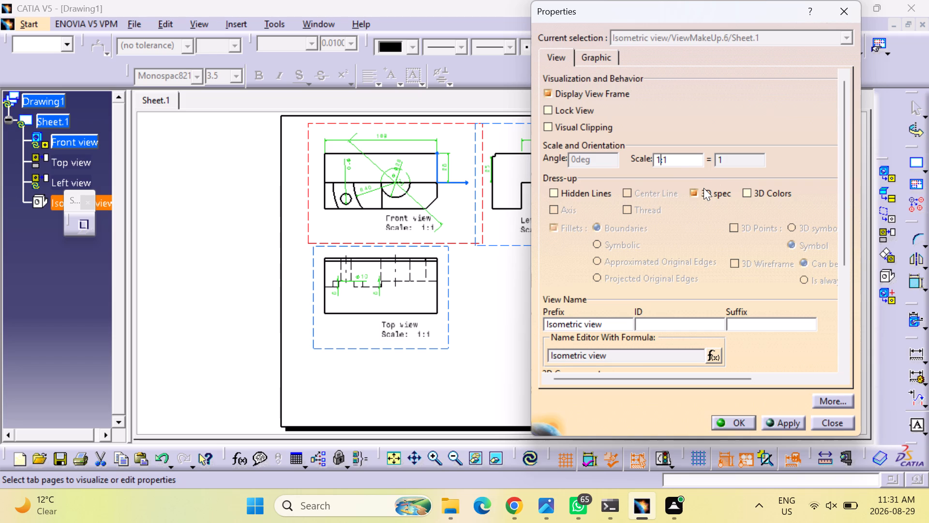
{"action": "key", "text": "BackSpace"}
{"action": "key", "text": "2"}
{"action": "key", "text": "Return"}
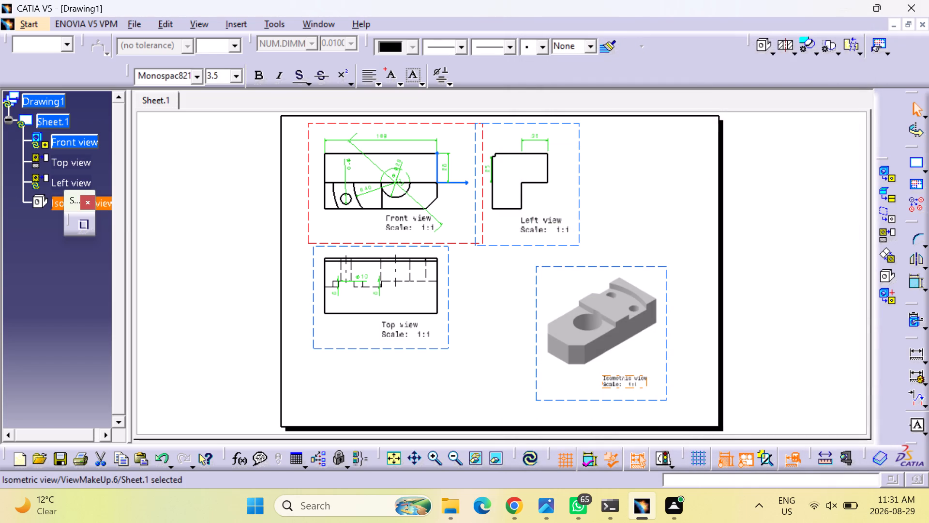
{"action": "left_click", "coordinate": [612, 318]}
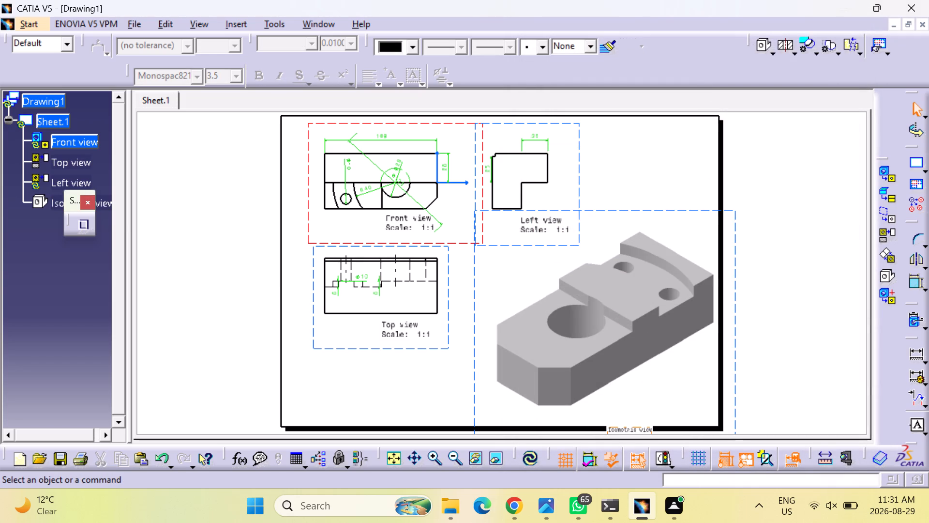
{"action": "left_click", "coordinate": [791, 255]}
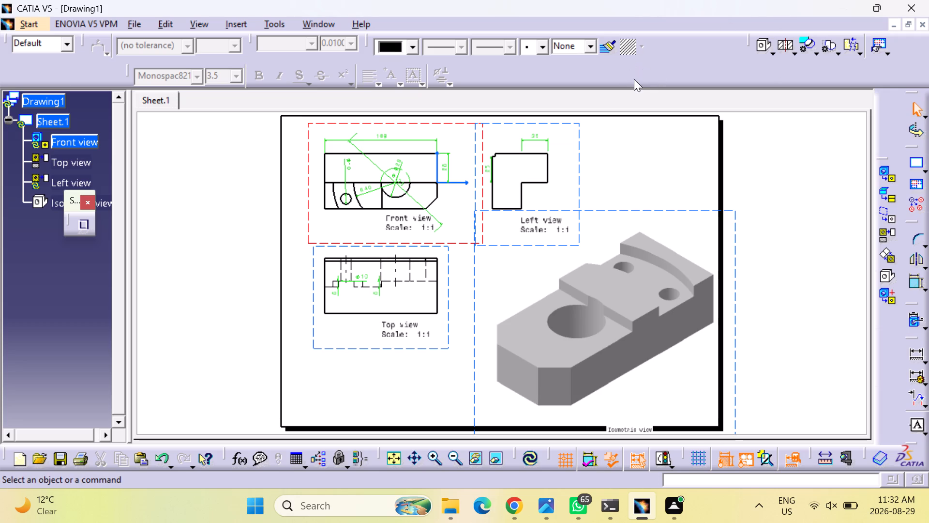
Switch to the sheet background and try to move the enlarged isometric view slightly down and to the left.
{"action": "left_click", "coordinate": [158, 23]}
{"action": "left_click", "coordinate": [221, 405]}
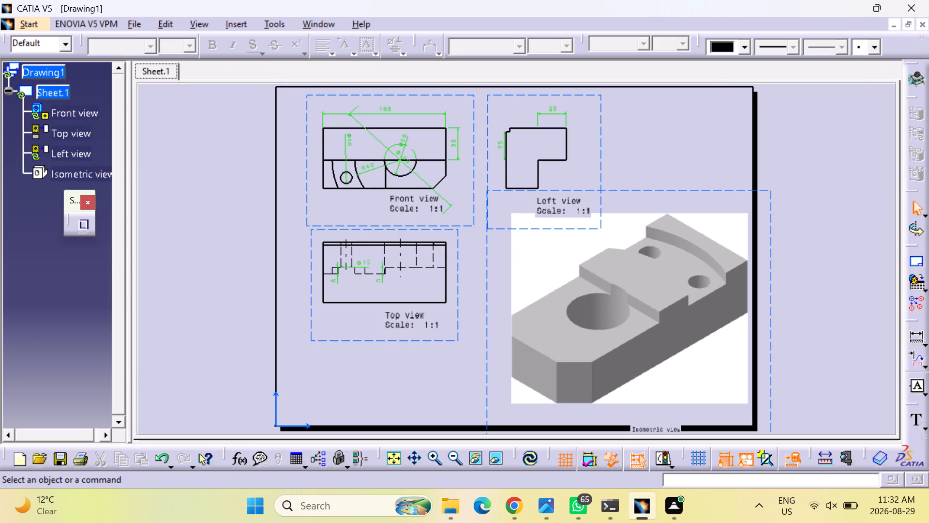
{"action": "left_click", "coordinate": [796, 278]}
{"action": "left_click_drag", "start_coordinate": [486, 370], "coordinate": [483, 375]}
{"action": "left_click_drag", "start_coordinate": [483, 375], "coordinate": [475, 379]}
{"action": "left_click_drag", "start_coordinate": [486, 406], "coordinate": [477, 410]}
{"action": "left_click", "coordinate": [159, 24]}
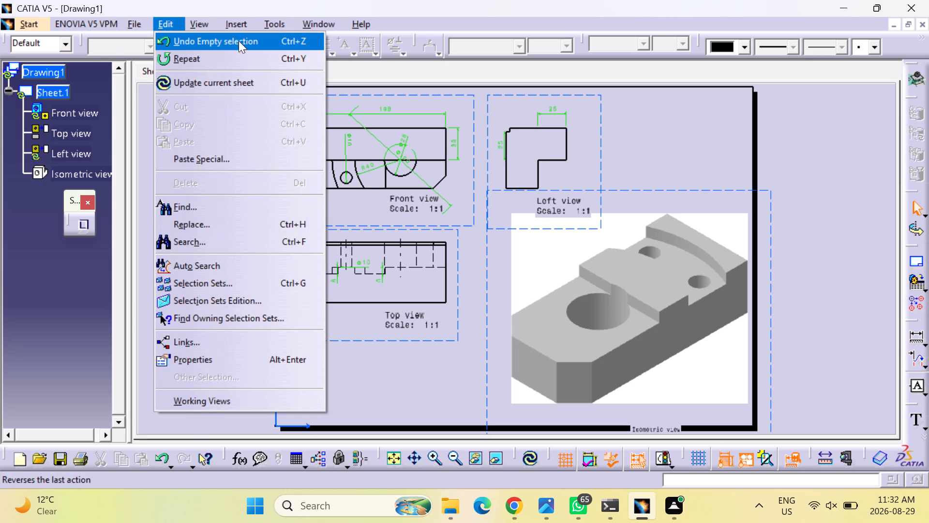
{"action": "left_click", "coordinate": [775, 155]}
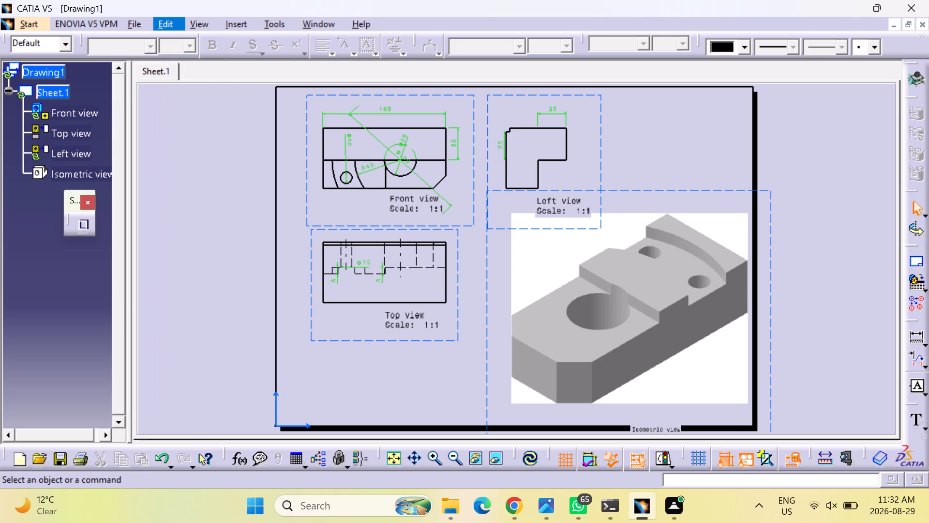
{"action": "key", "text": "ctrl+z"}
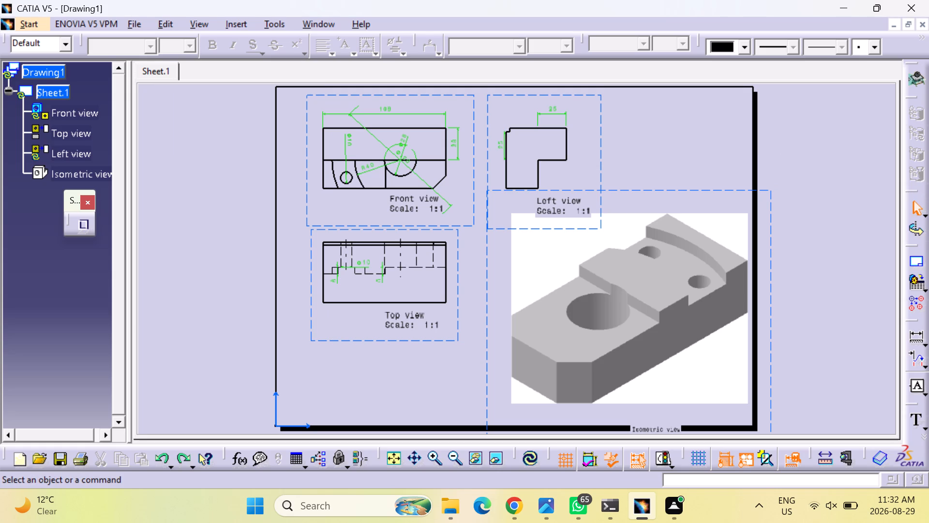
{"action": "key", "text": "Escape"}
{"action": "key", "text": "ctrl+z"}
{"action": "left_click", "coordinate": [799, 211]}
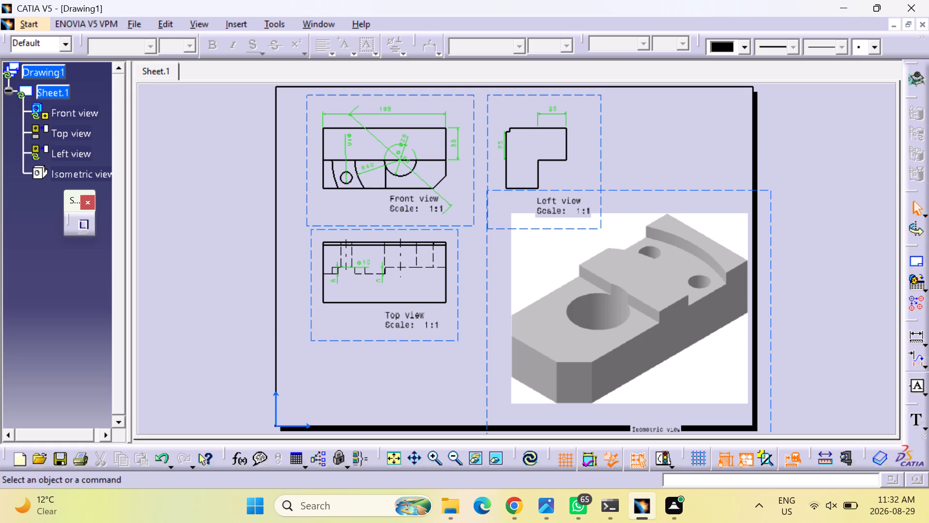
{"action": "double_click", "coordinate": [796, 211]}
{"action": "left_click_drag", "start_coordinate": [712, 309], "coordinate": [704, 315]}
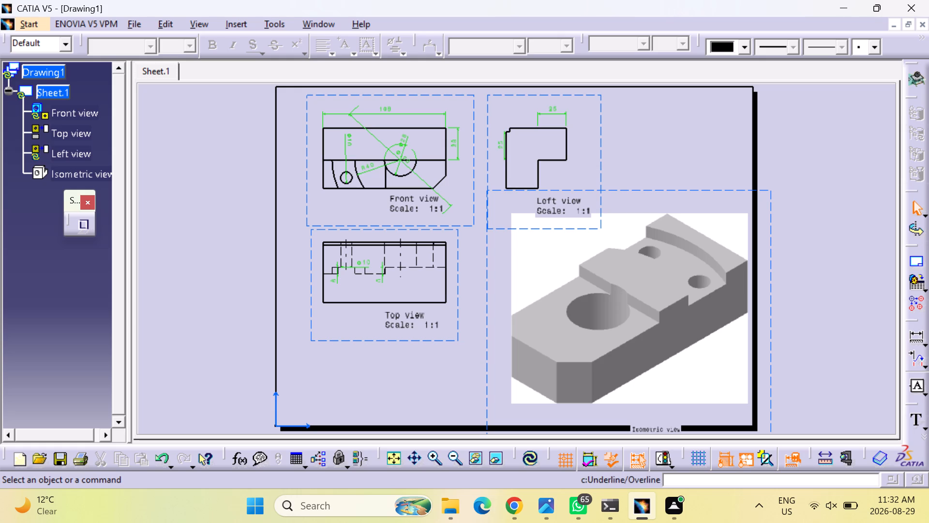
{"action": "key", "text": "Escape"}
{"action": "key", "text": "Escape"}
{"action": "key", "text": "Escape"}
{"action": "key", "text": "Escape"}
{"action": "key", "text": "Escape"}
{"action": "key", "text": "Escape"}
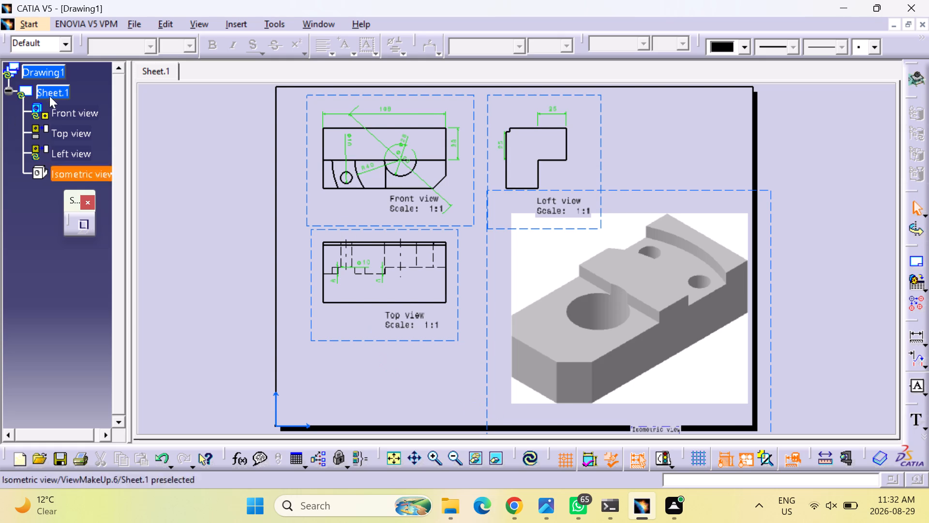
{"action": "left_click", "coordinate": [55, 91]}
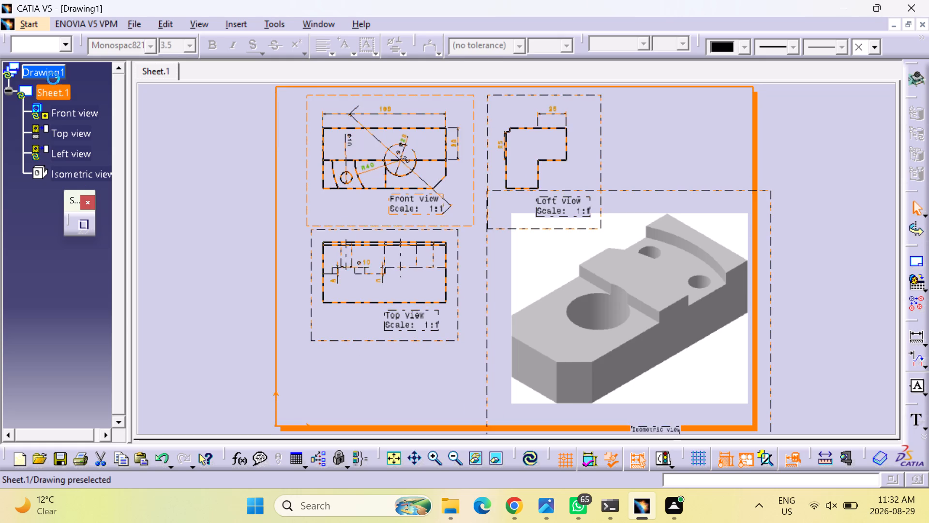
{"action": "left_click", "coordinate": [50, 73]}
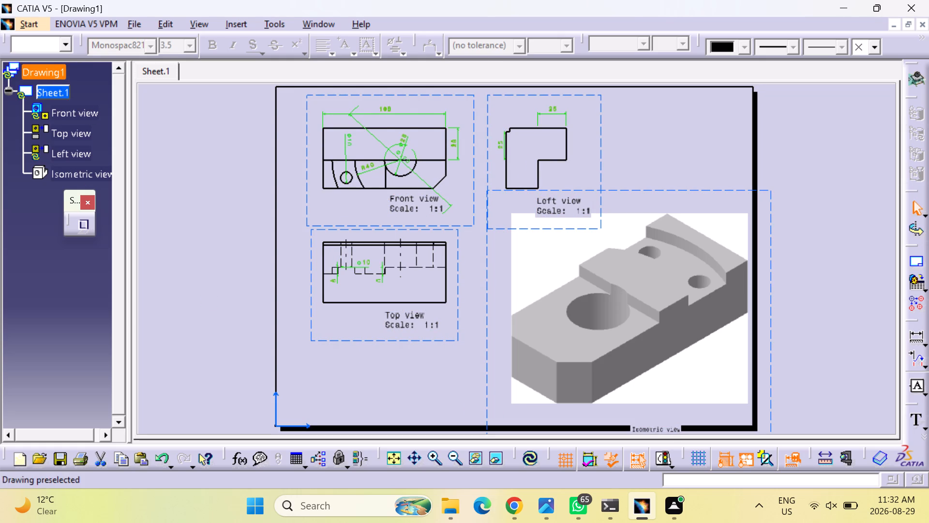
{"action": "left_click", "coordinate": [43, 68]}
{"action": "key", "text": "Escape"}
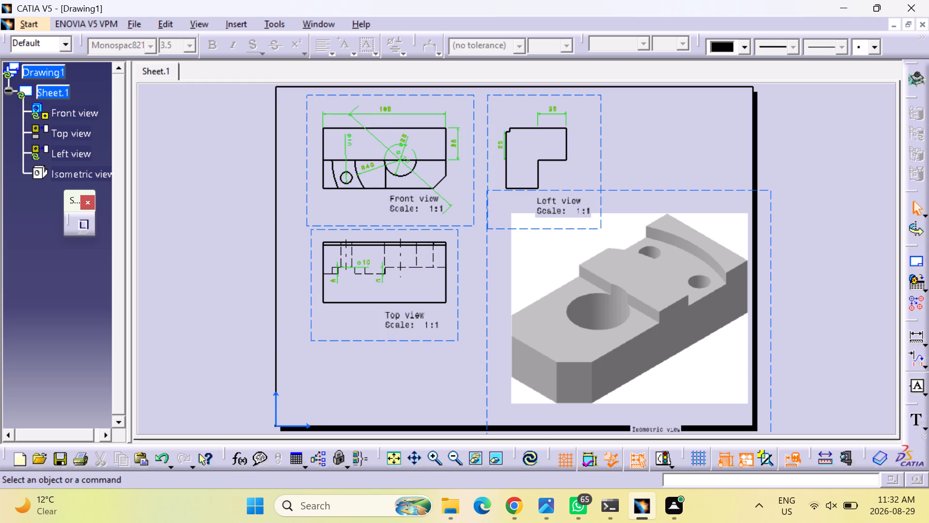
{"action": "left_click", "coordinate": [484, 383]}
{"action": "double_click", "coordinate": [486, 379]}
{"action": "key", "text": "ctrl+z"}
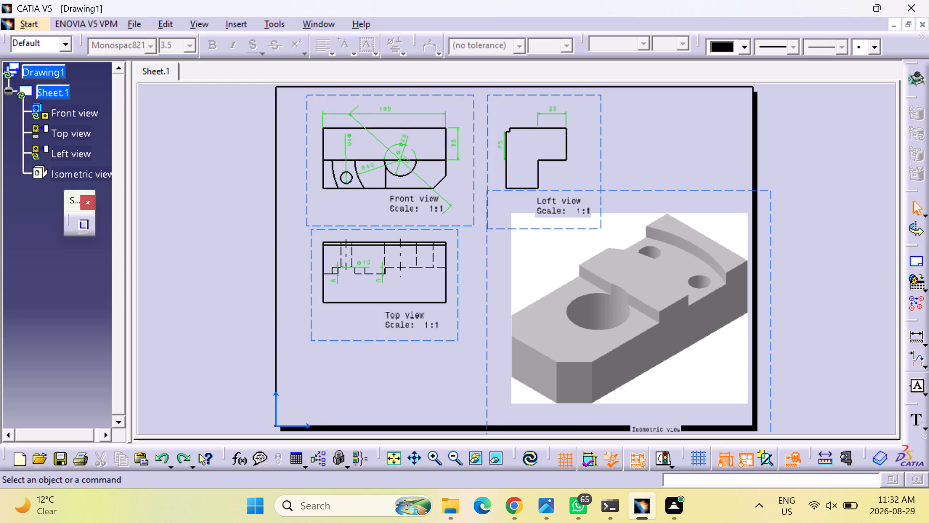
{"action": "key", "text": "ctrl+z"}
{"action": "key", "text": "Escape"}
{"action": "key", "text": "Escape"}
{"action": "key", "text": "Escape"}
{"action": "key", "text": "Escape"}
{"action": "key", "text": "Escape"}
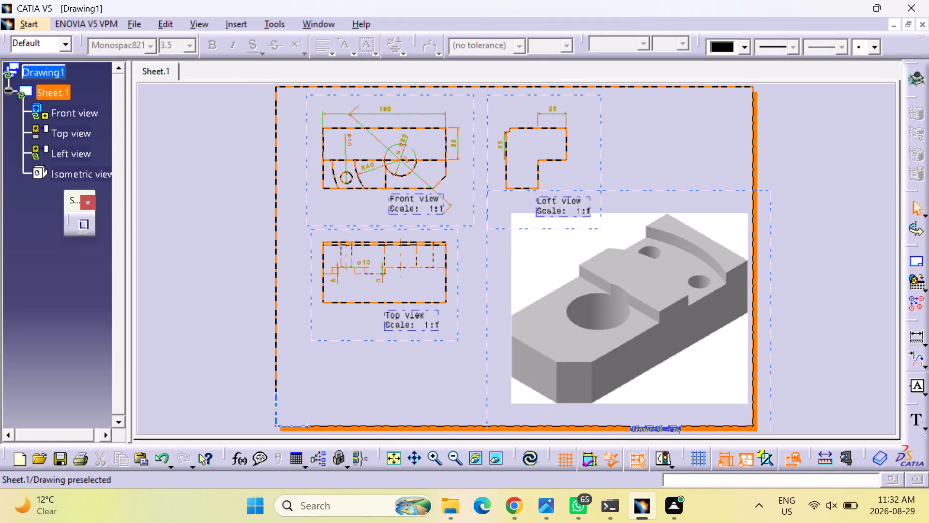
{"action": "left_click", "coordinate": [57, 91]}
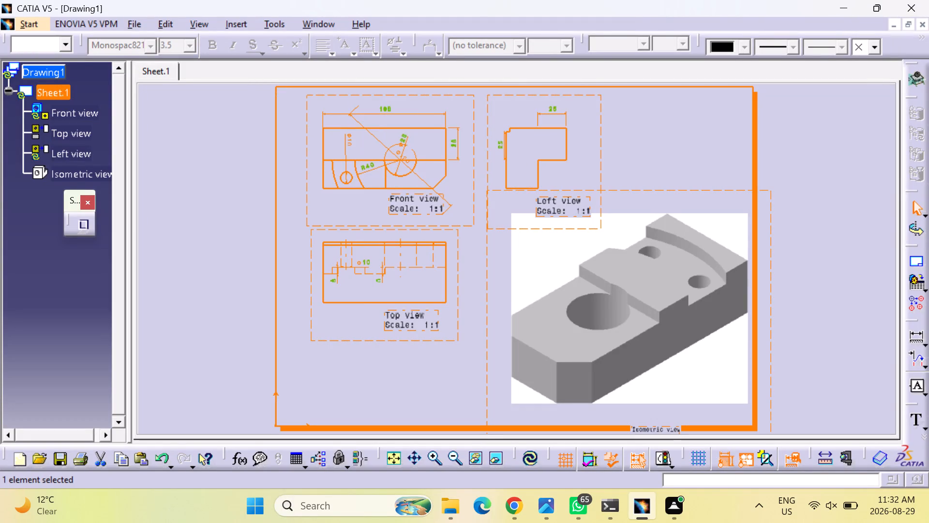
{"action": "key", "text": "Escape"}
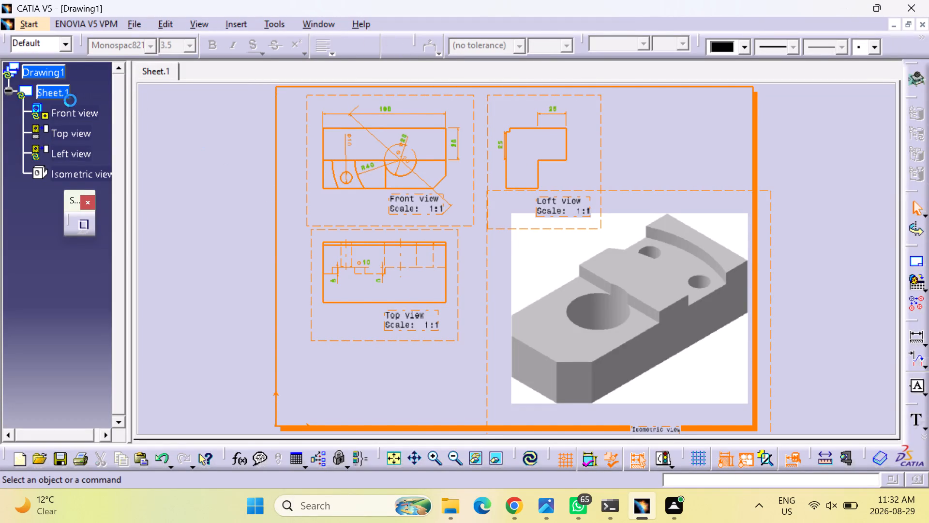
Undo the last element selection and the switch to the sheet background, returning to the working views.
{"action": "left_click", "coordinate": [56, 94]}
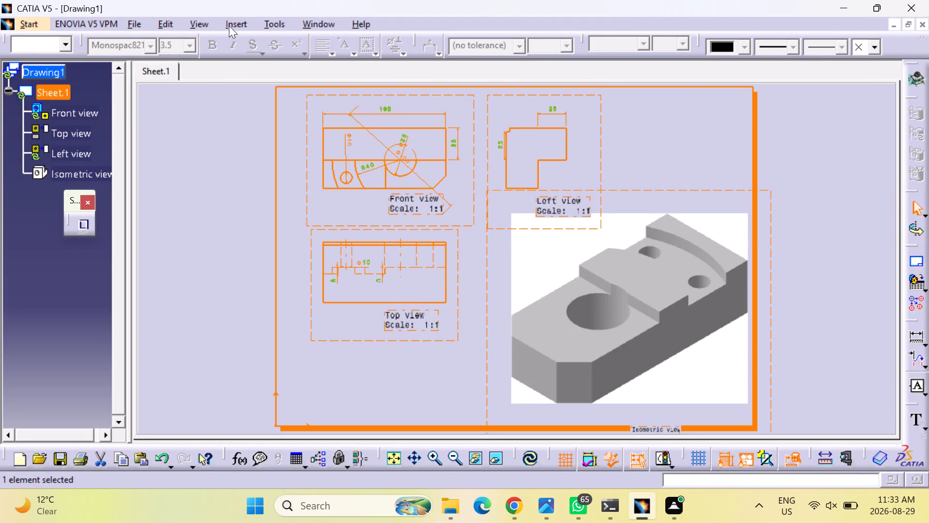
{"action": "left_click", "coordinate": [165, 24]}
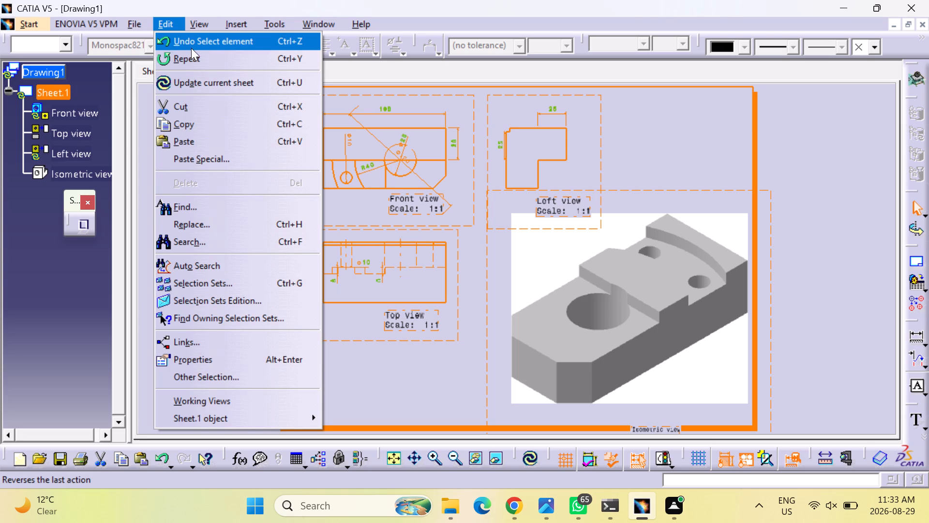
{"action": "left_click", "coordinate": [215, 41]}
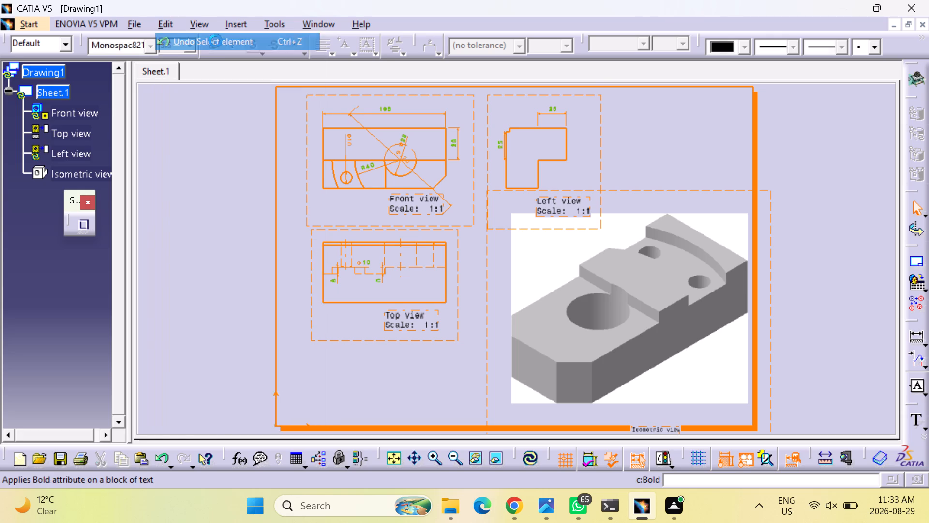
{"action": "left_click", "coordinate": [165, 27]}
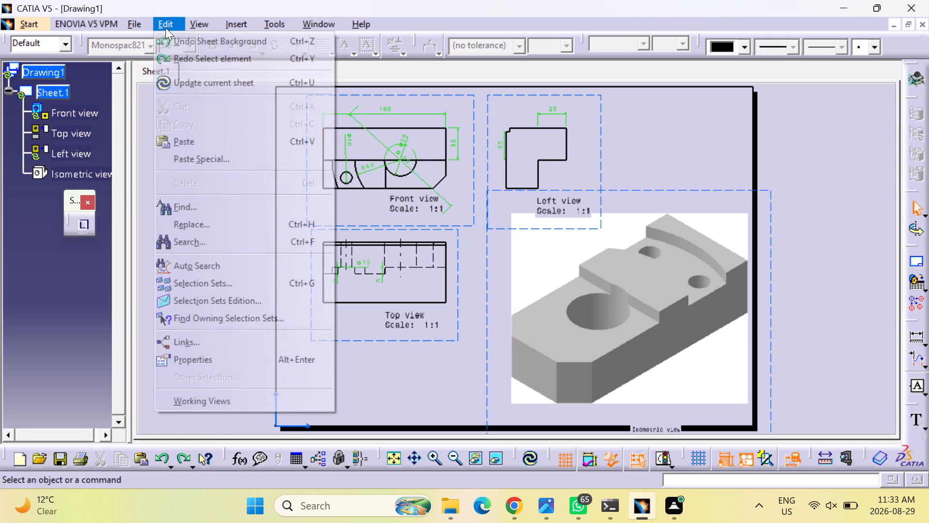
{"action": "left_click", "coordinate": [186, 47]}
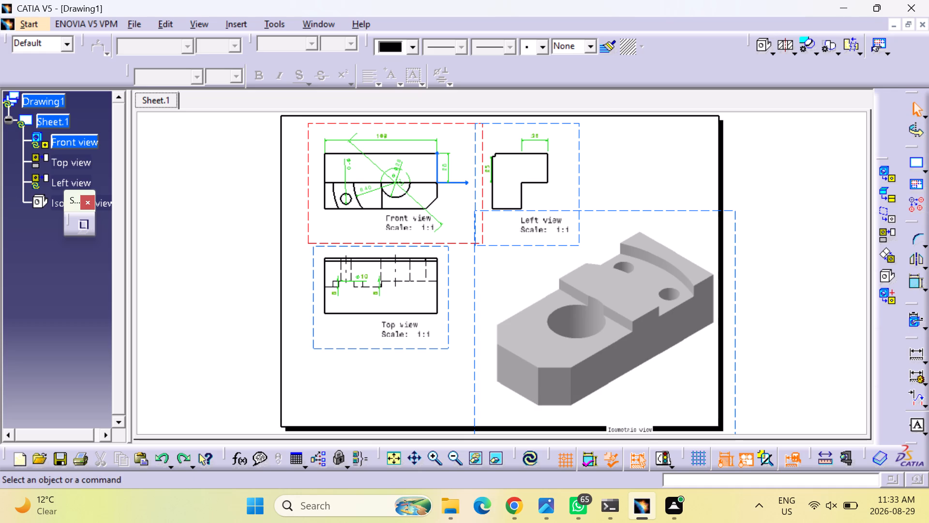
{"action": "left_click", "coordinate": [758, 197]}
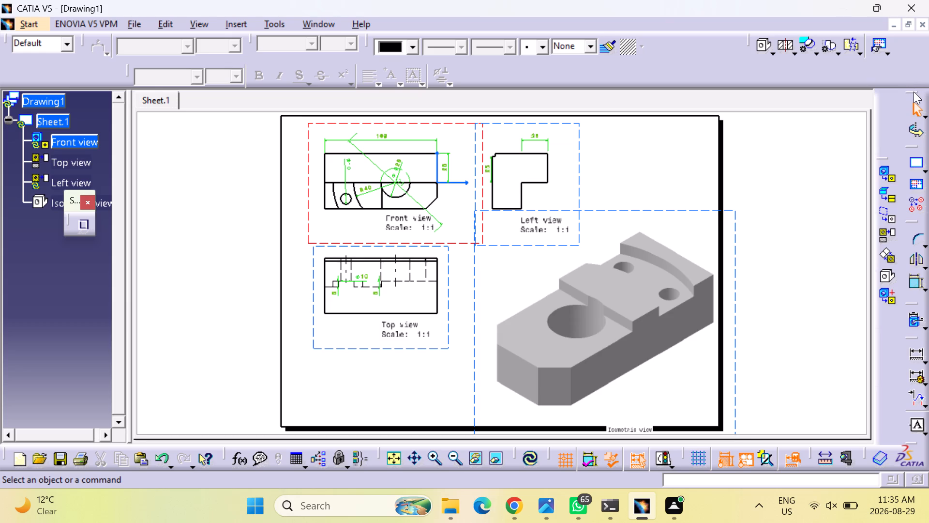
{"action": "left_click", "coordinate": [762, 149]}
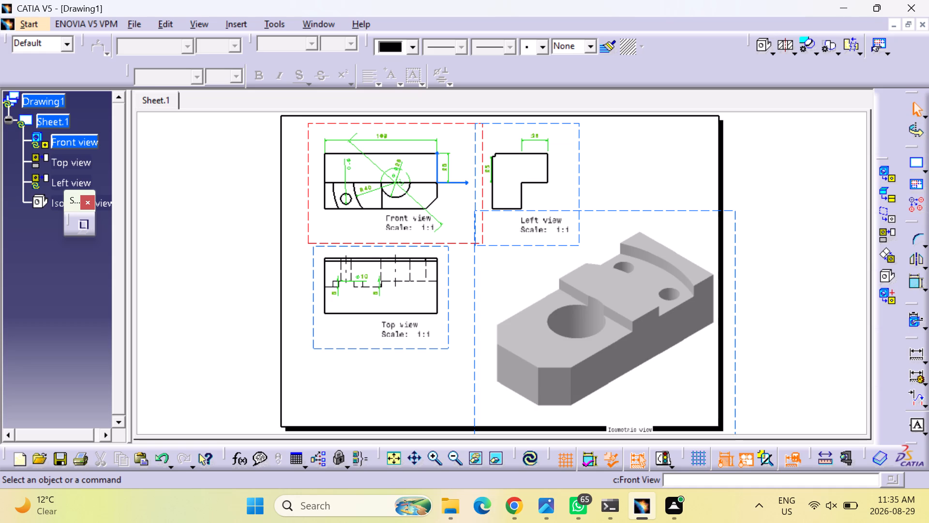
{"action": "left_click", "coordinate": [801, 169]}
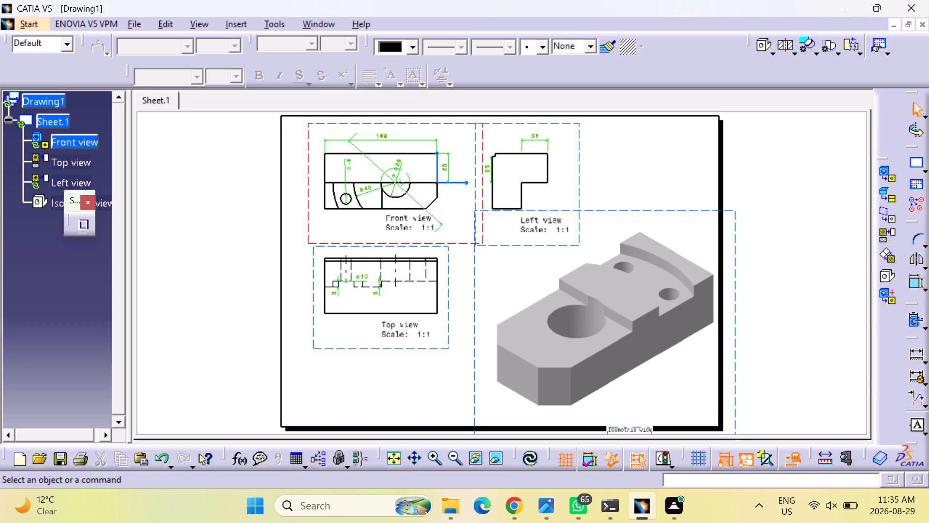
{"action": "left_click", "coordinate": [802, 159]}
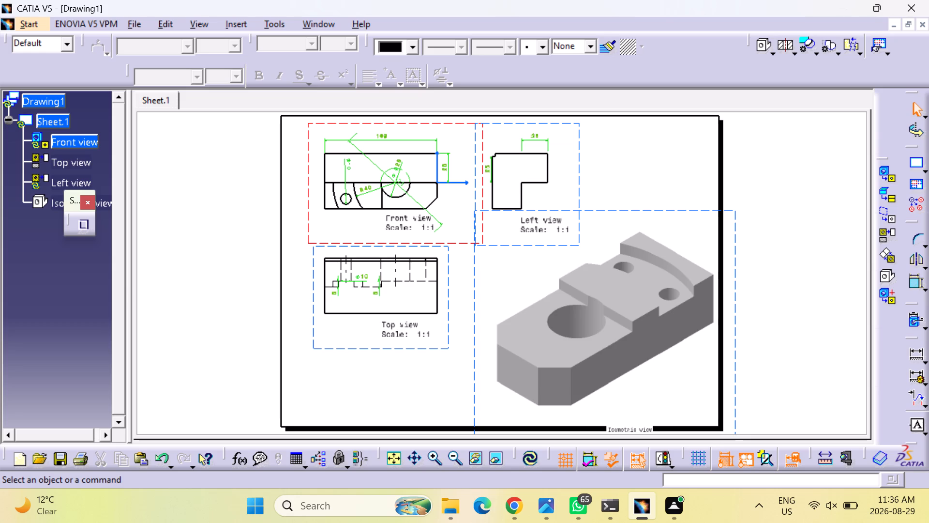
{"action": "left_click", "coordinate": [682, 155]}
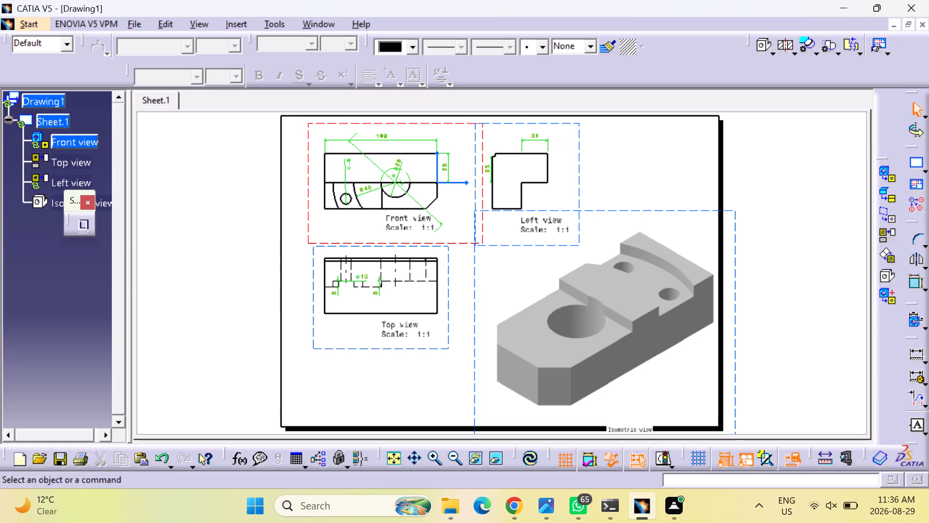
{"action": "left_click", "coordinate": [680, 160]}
Move the isometric view's name and scale label up inside the sheet border, just below the shaded part.
{"action": "left_click_drag", "start_coordinate": [625, 402], "coordinate": [627, 386]}
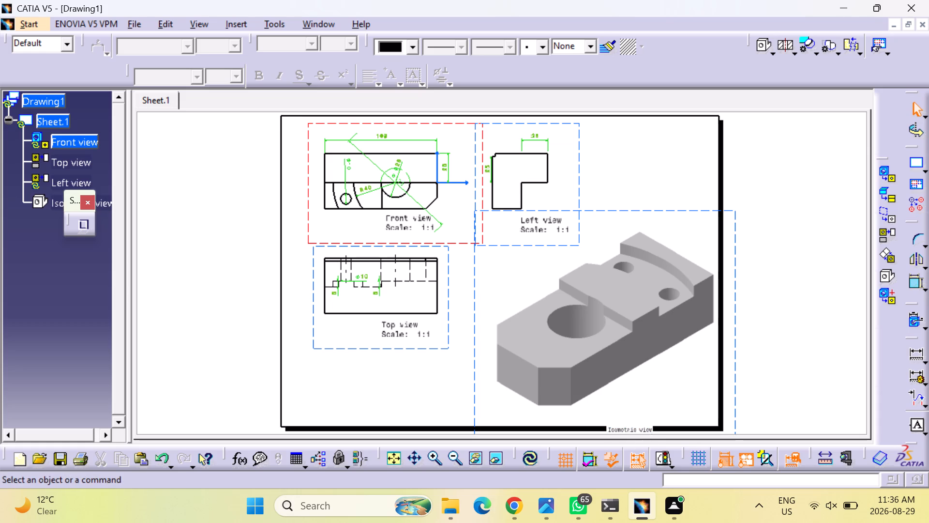
{"action": "left_click", "coordinate": [397, 459]}
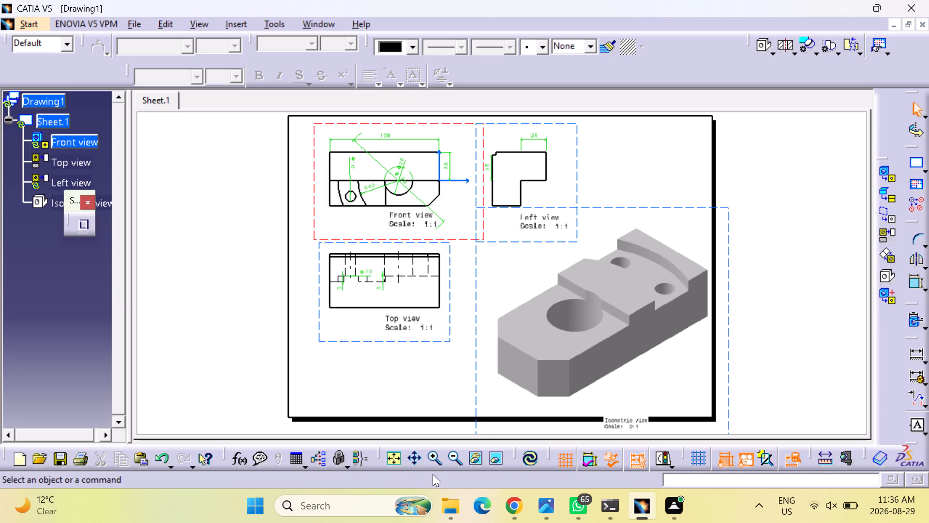
{"action": "left_click", "coordinate": [612, 420]}
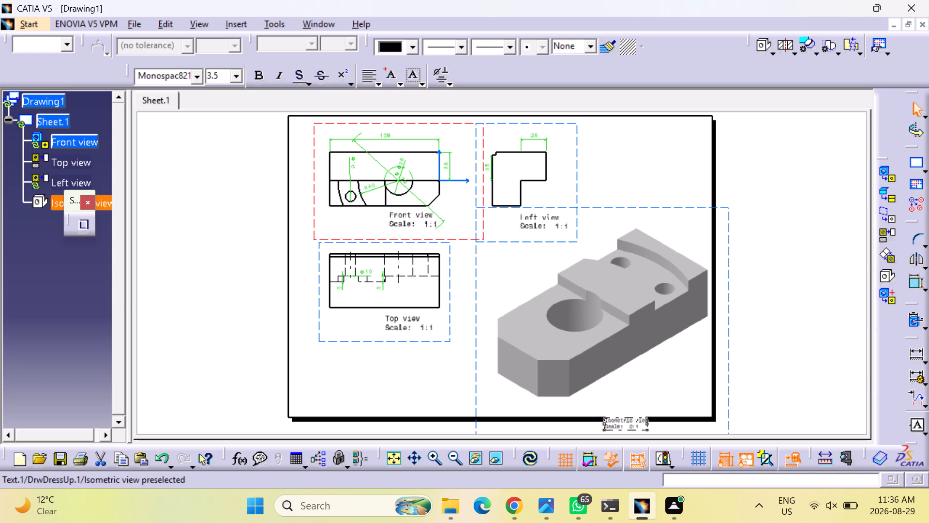
{"action": "left_click_drag", "start_coordinate": [612, 423], "coordinate": [623, 396]}
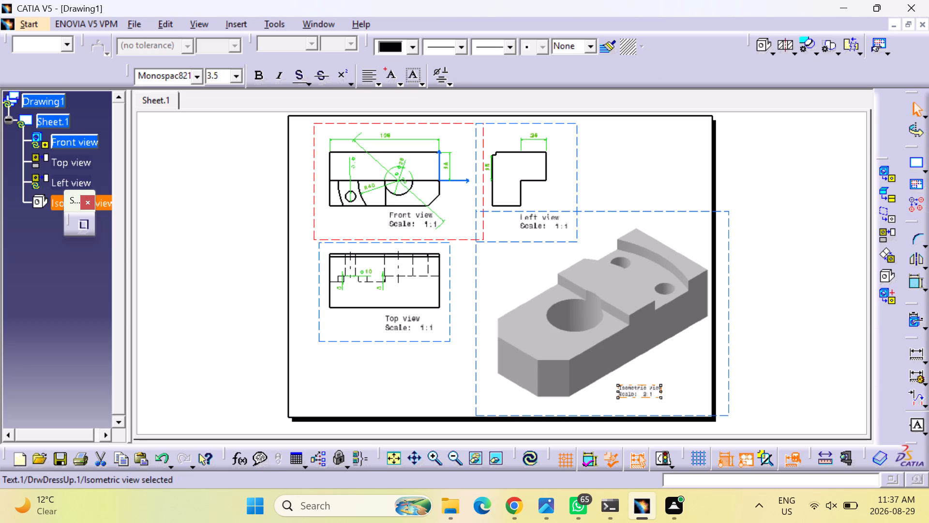
{"action": "left_click", "coordinate": [641, 170]}
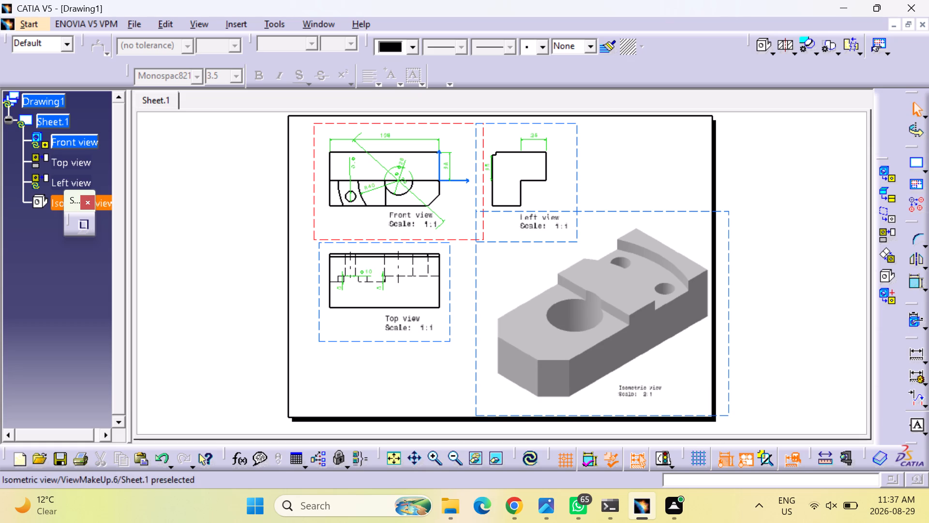
Set the font size of the isometric view's label to 5.
{"action": "left_click", "coordinate": [651, 396]}
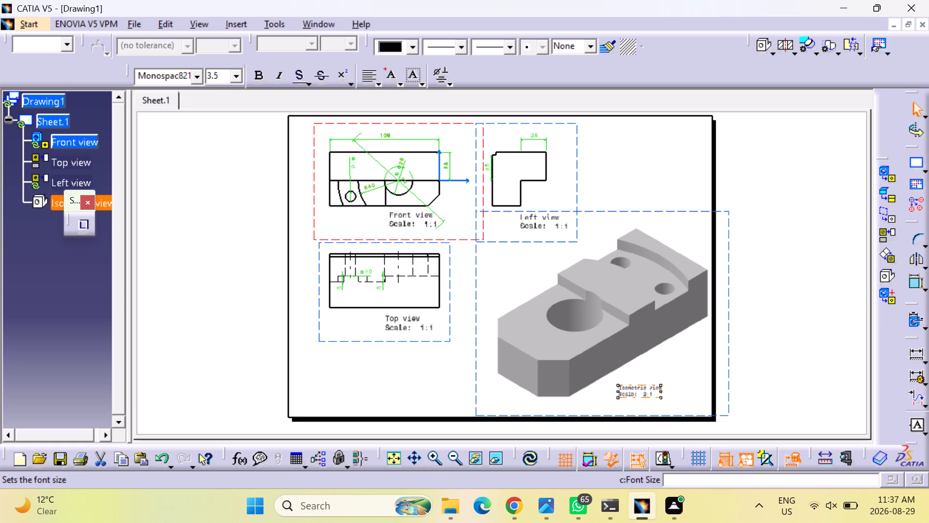
{"action": "left_click", "coordinate": [224, 81]}
{"action": "key", "text": "5"}
{"action": "key", "text": "Return"}
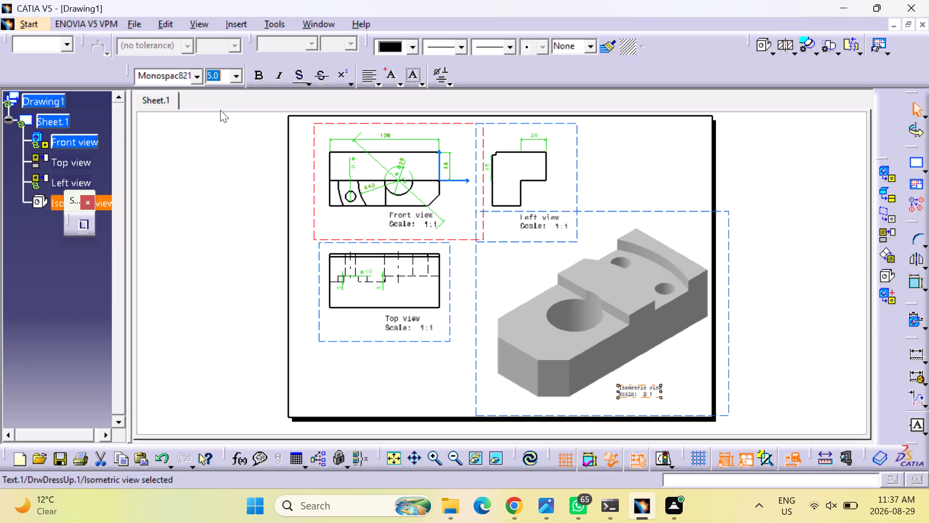
{"action": "left_click", "coordinate": [795, 281]}
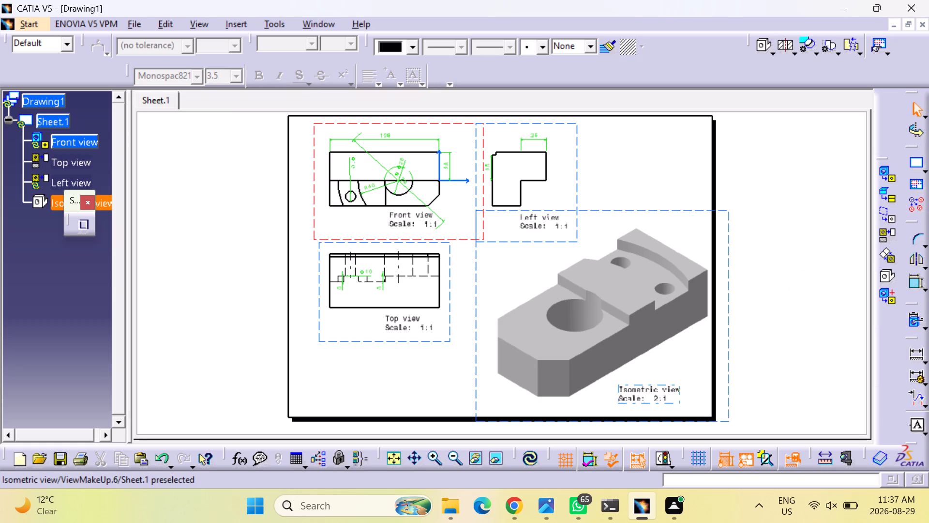
Move the left view slightly to the right so its frame clears the front view's frame.
{"action": "left_click_drag", "start_coordinate": [576, 161], "coordinate": [588, 161]}
{"action": "left_click", "coordinate": [634, 171]}
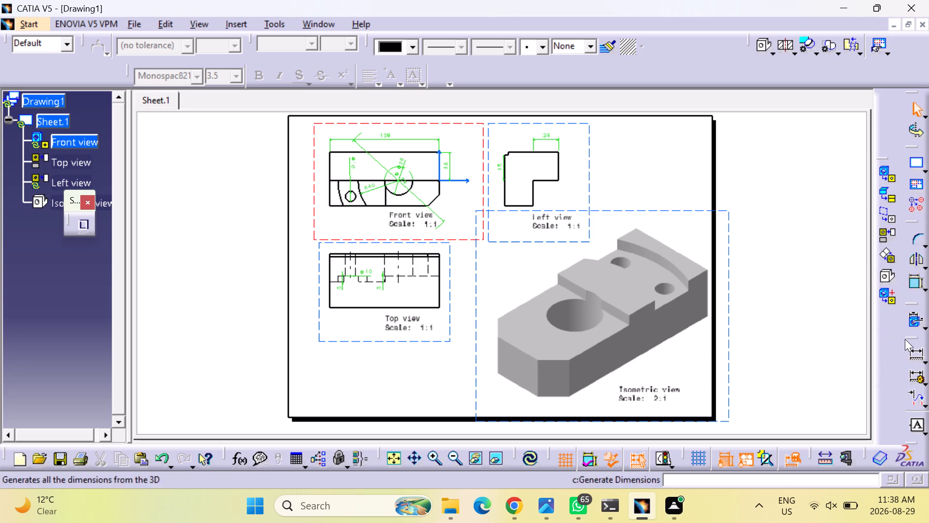
Rearrange the docked toolbars to bring the hidden annotation and table tools within reach.
{"action": "left_click_drag", "start_coordinate": [905, 337], "coordinate": [928, 57]}
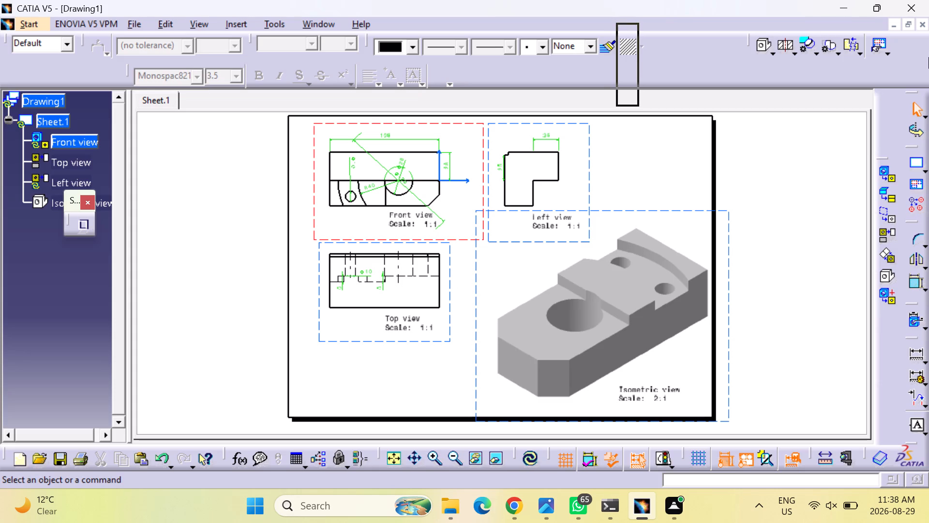
{"action": "left_click_drag", "start_coordinate": [928, 57], "coordinate": [928, 57]}
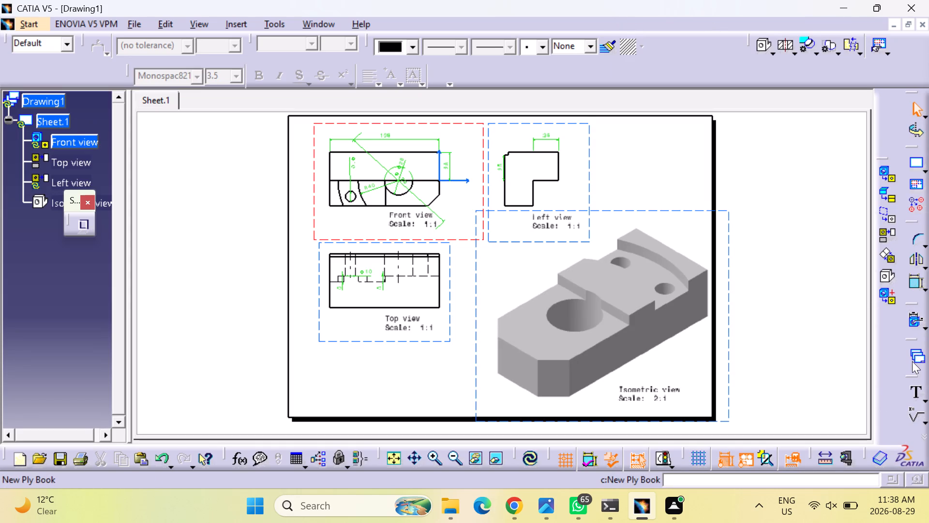
{"action": "left_click_drag", "start_coordinate": [909, 339], "coordinate": [887, 326]}
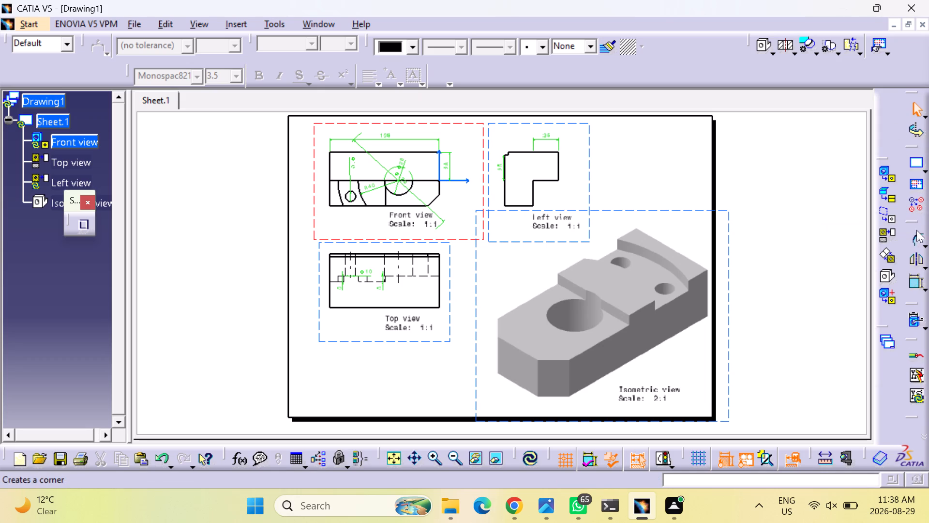
{"action": "left_click_drag", "start_coordinate": [912, 219], "coordinate": [907, 123]}
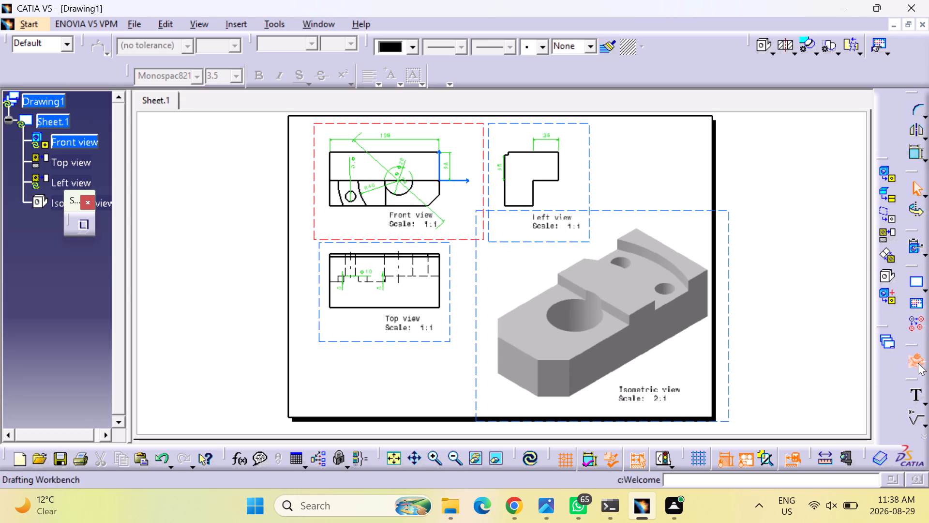
{"action": "left_click_drag", "start_coordinate": [917, 379], "coordinate": [906, 377]}
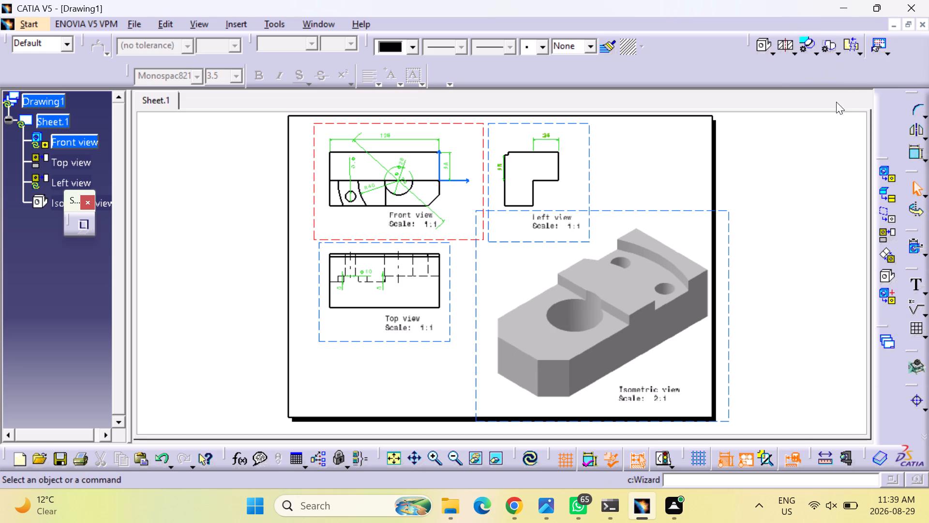
Save the drawing to the Desktop as a pdf file under a new name.
{"action": "key", "text": "ctrl+s"}
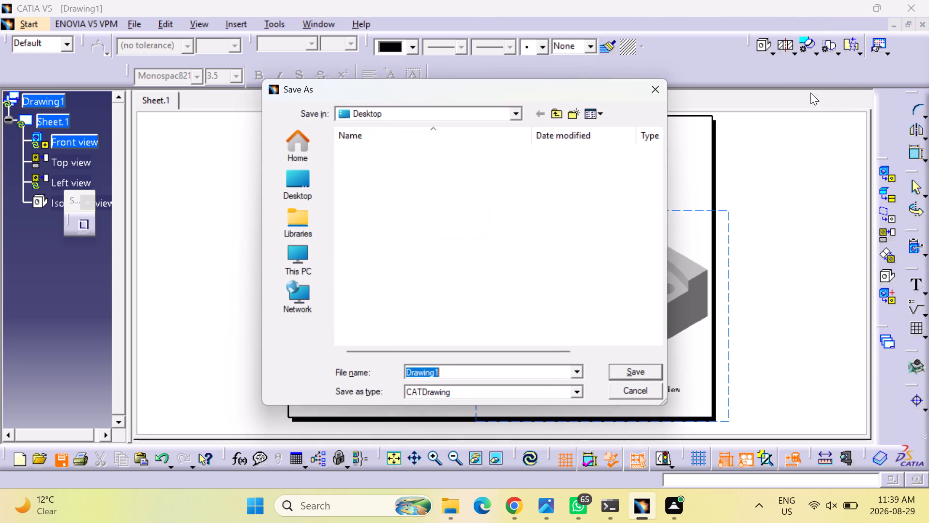
{"action": "left_click", "coordinate": [300, 189]}
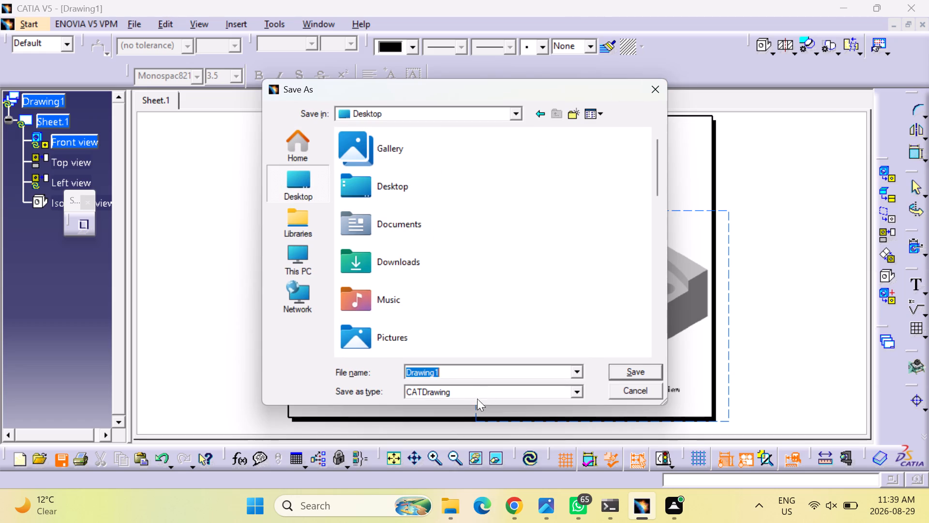
{"action": "left_click", "coordinate": [464, 389]}
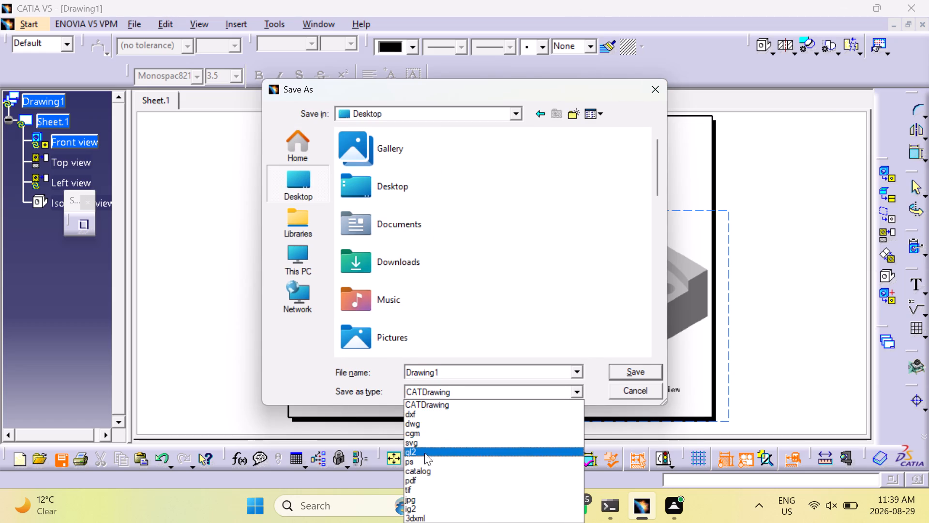
{"action": "left_click", "coordinate": [419, 481]}
{"action": "double_click", "coordinate": [448, 373]}
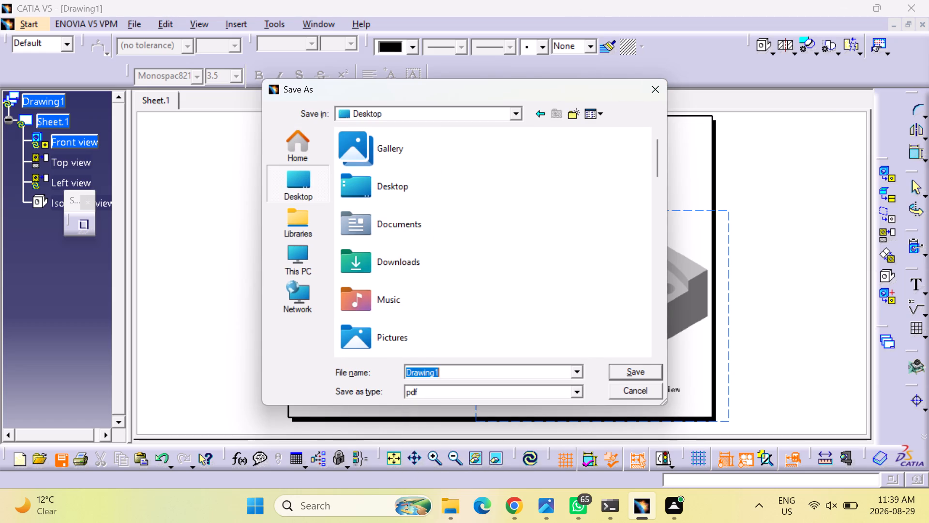
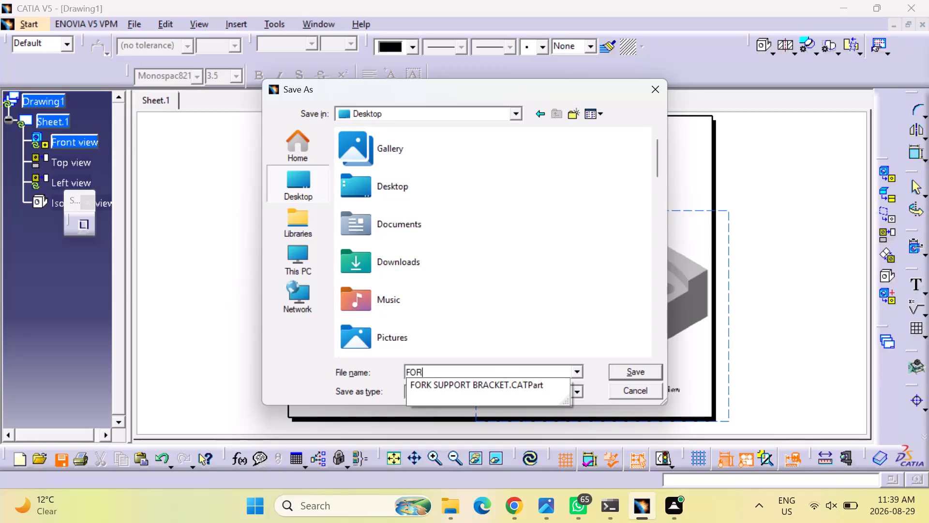
Finish naming the file FORK SUPPORT BRACKET and save the drawing to the Desktop as a pdf.
{"action": "key", "text": "k"}
{"action": "key", "text": "space"}
{"action": "type", "text": "S"}
{"action": "type", "text": "UPPORT BRACKET"}
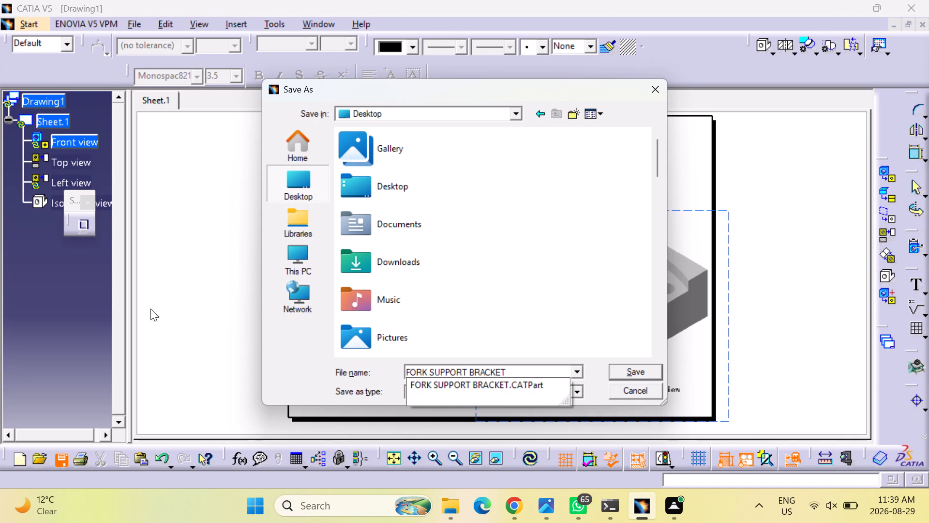
{"action": "left_click", "coordinate": [312, 185]}
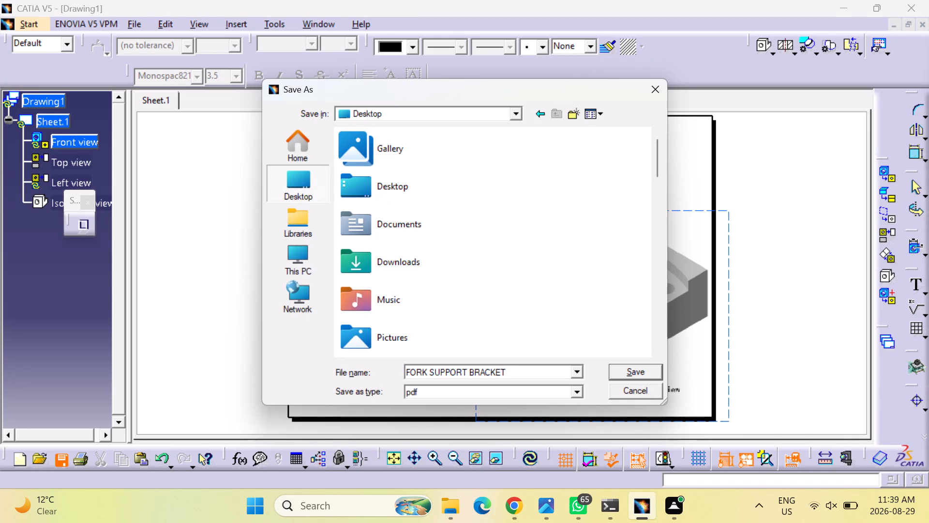
{"action": "left_click", "coordinate": [618, 372]}
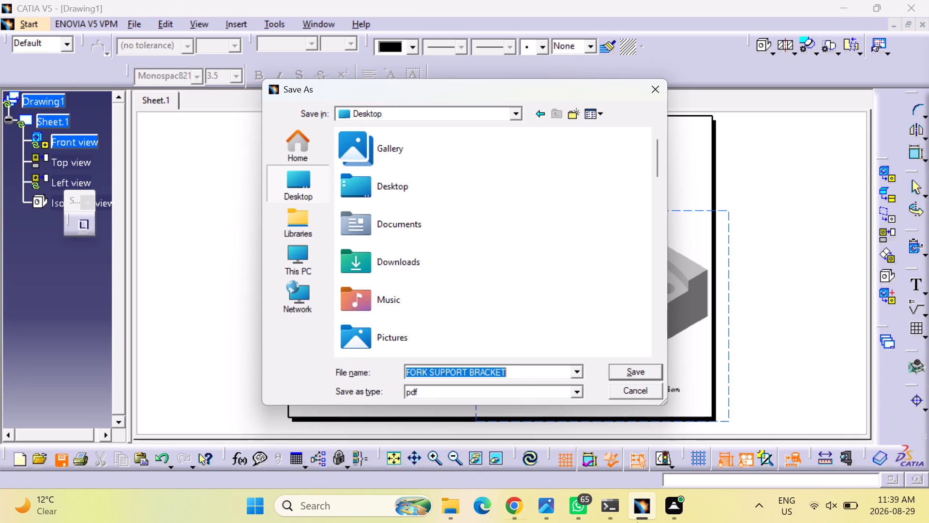